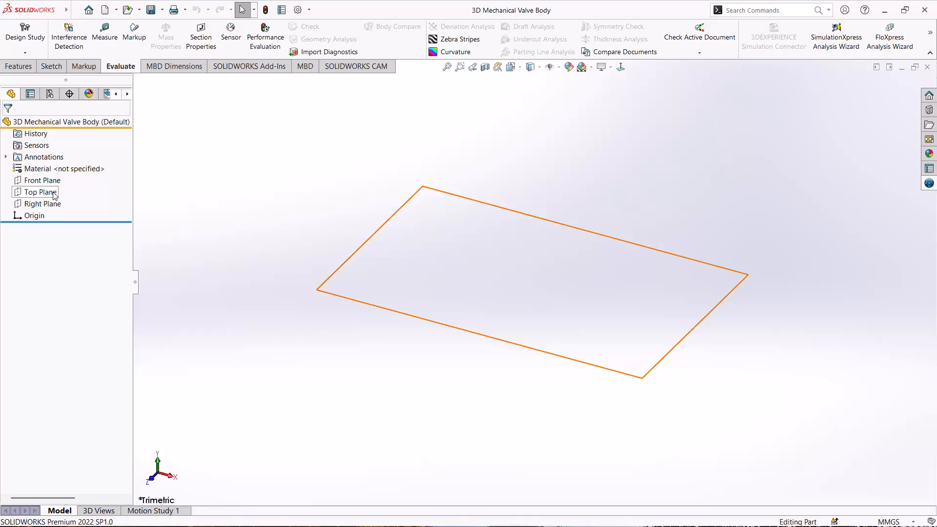
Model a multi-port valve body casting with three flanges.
Sketch on the Front Plane a horizontal line about 39 mm long ending at the origin, continued by a tangent 90° arc of about 29 mm radius.
left_click(55, 182)
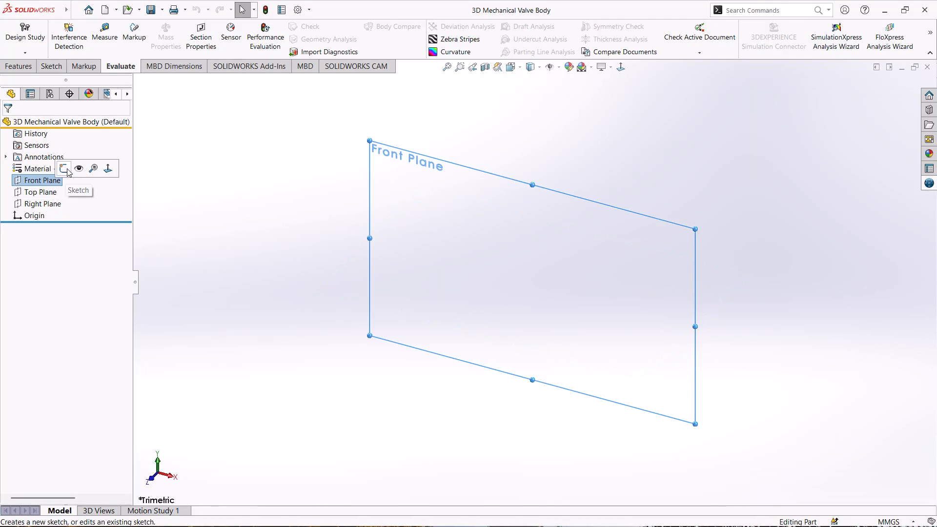
left_click(67, 168)
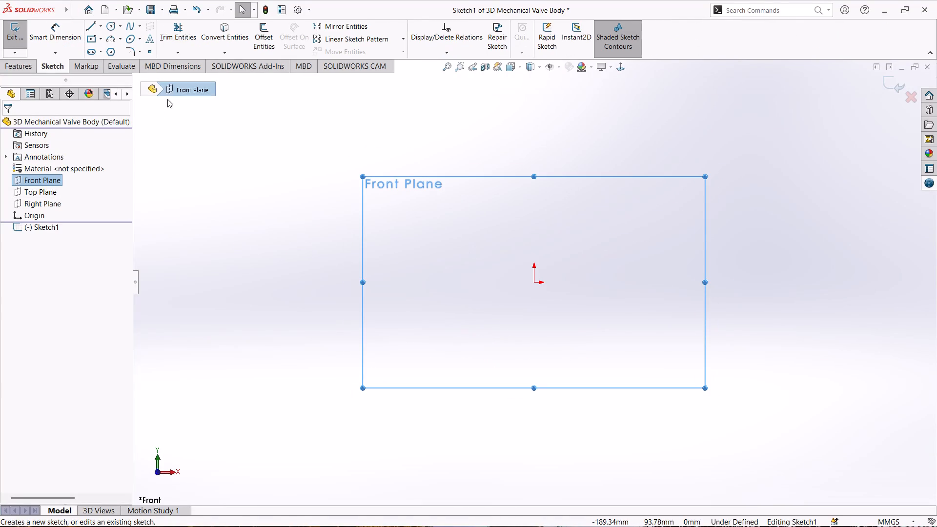
left_click(91, 25)
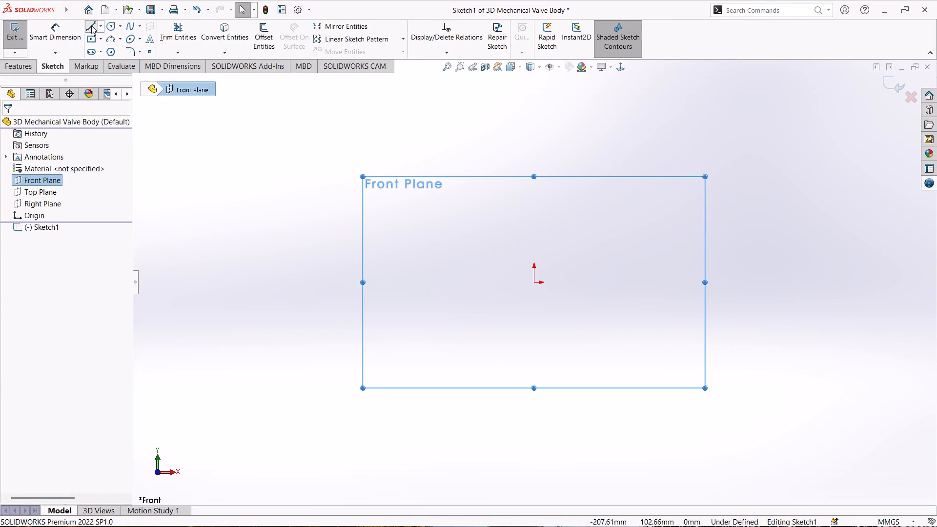
left_click(459, 282)
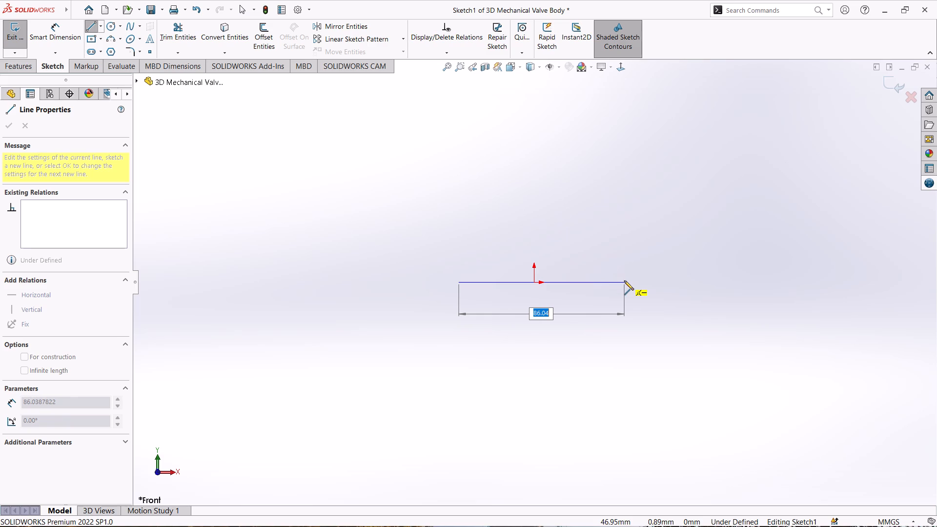
left_click(535, 283)
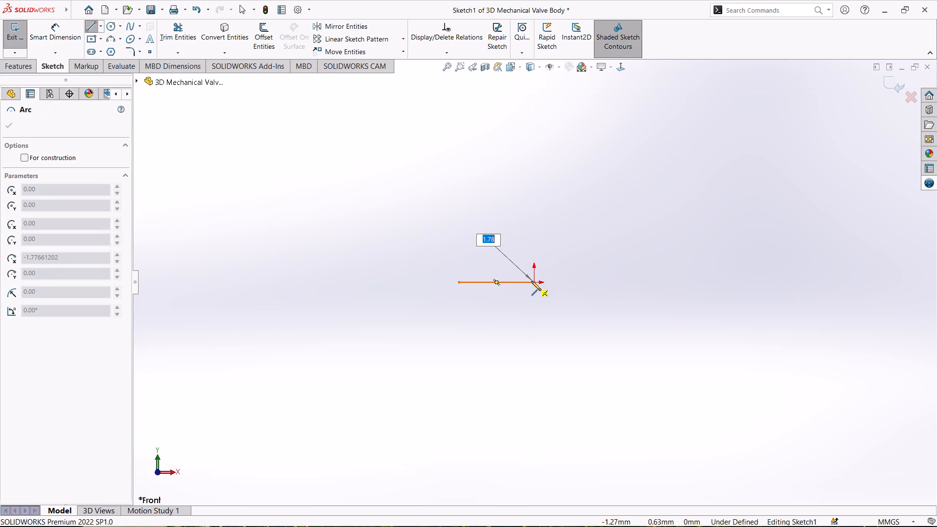
left_click(590, 227)
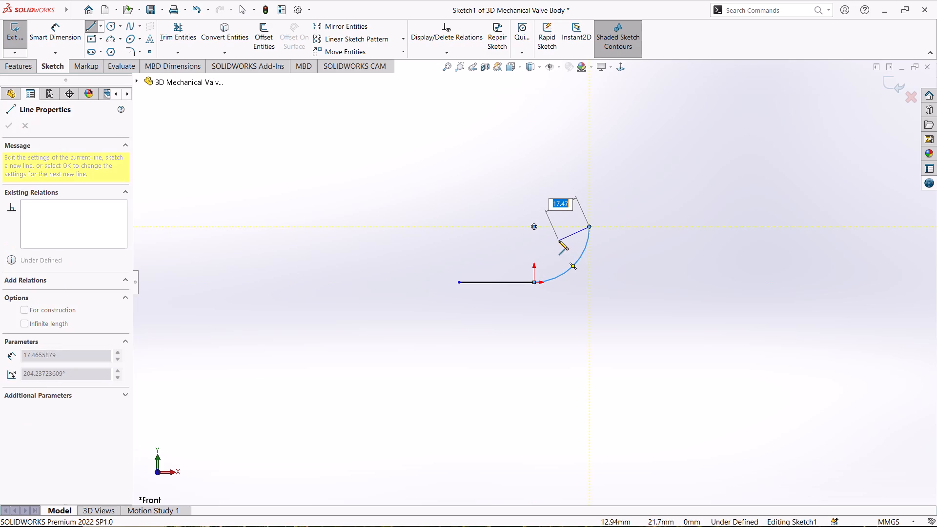
key("Escape")
Dimension the horizontal line's length with Smart Dimension, placing it below the line, and set it to 100 mm.
scroll(508, 271, "down", 3)
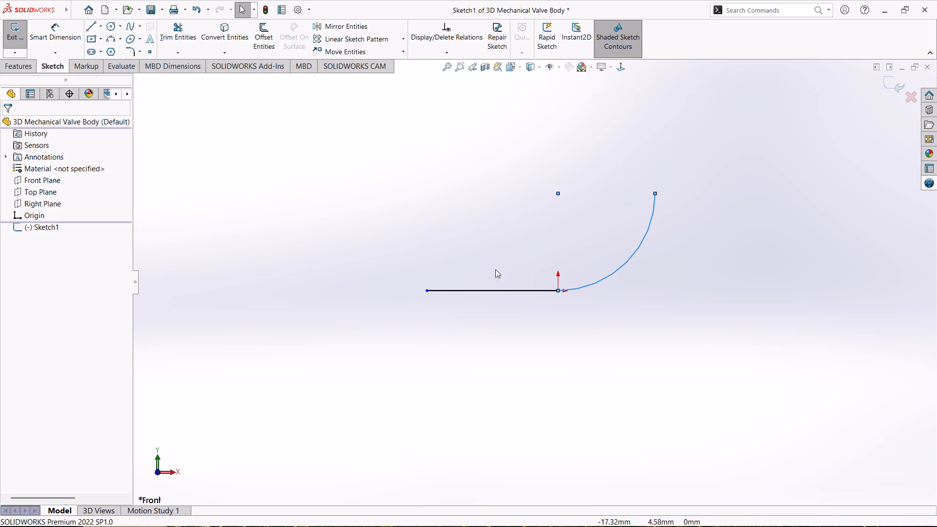
left_click(55, 34)
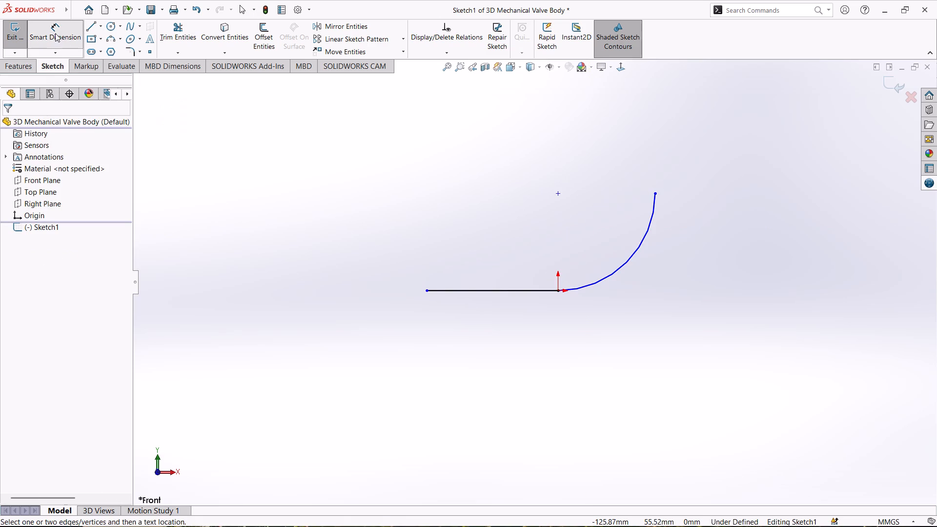
left_click(463, 290)
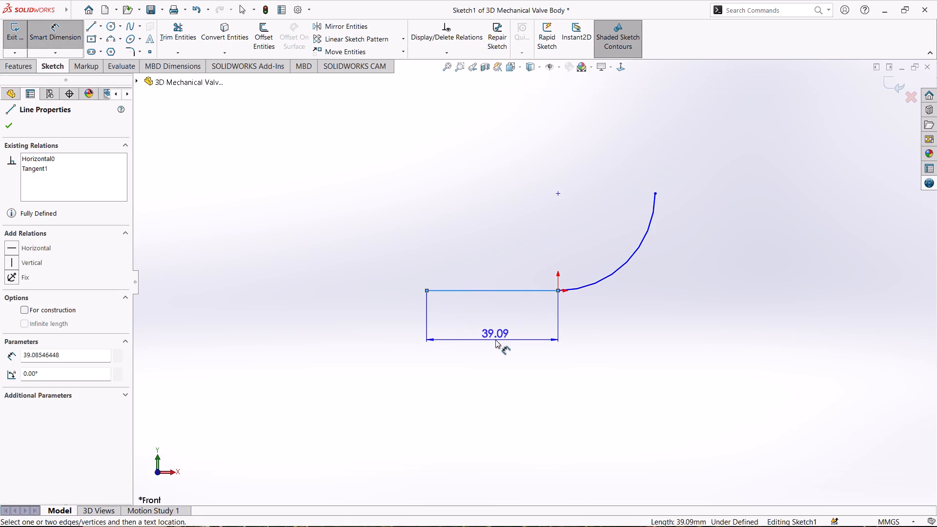
left_click(495, 340)
type("100")
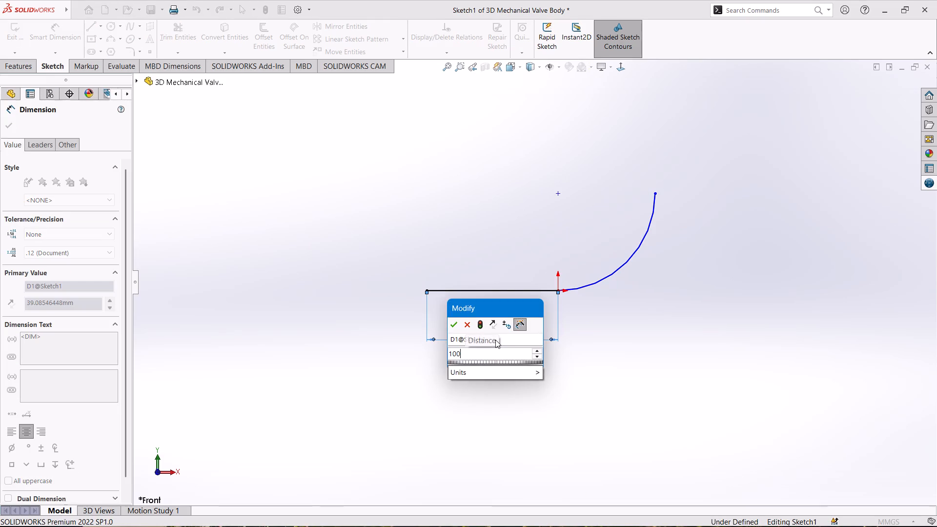
key("Return")
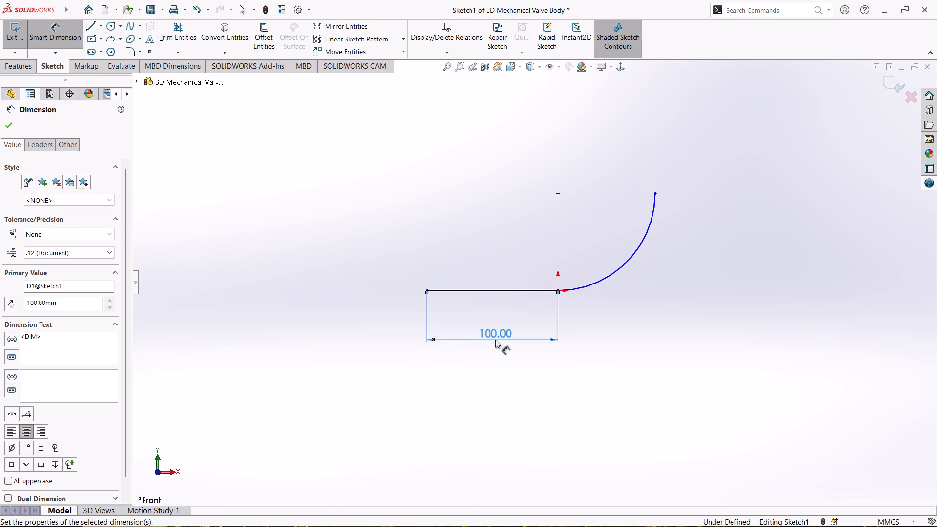
Dimension the tangent arc's radius in the Front Plane sketch.
left_click(628, 262)
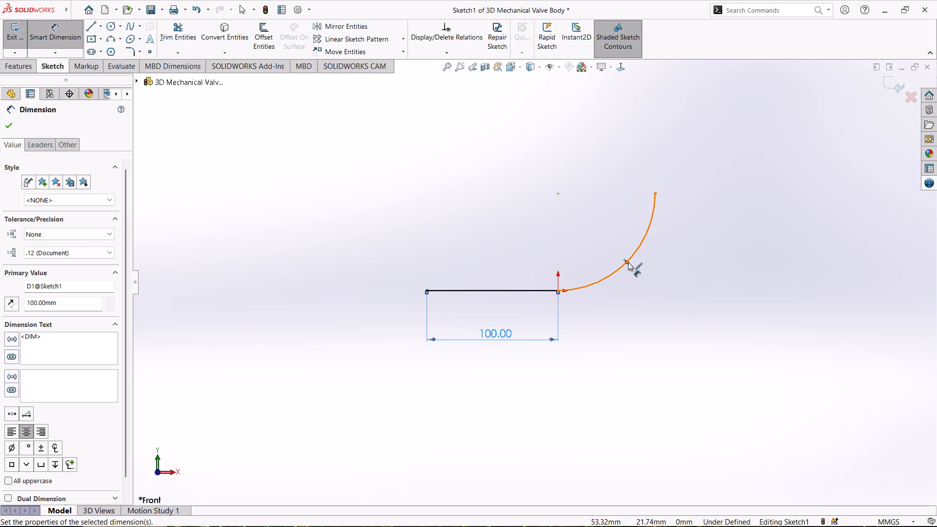
left_click(646, 239)
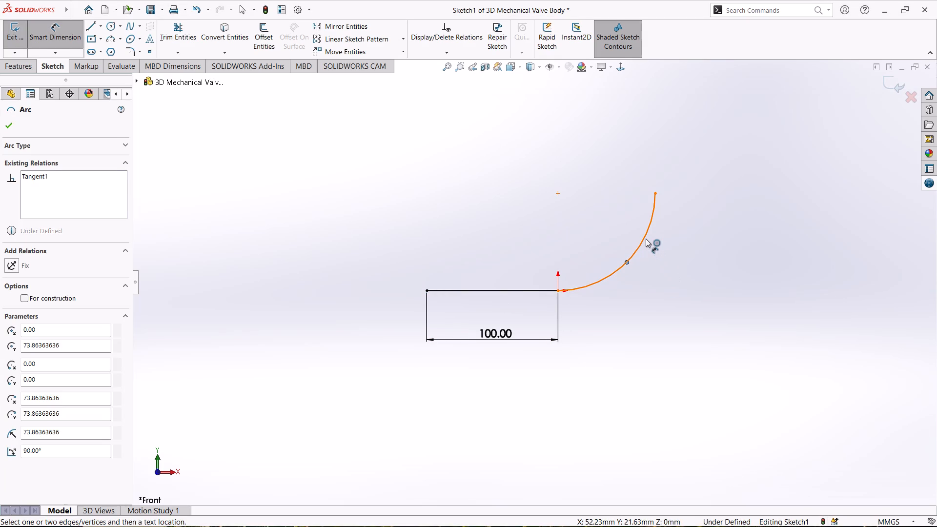
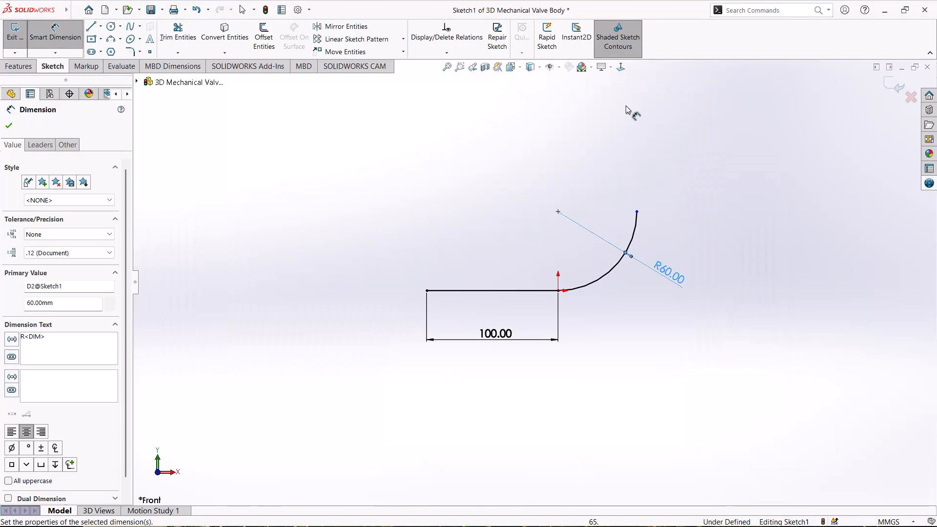
Dimension the horizontal distance from the line's free endpoint to the arc's upper endpoint, placed above the profile, and try to set it to 180 mm.
scroll(587, 135, "down", 2)
scroll(598, 381, "down", 2)
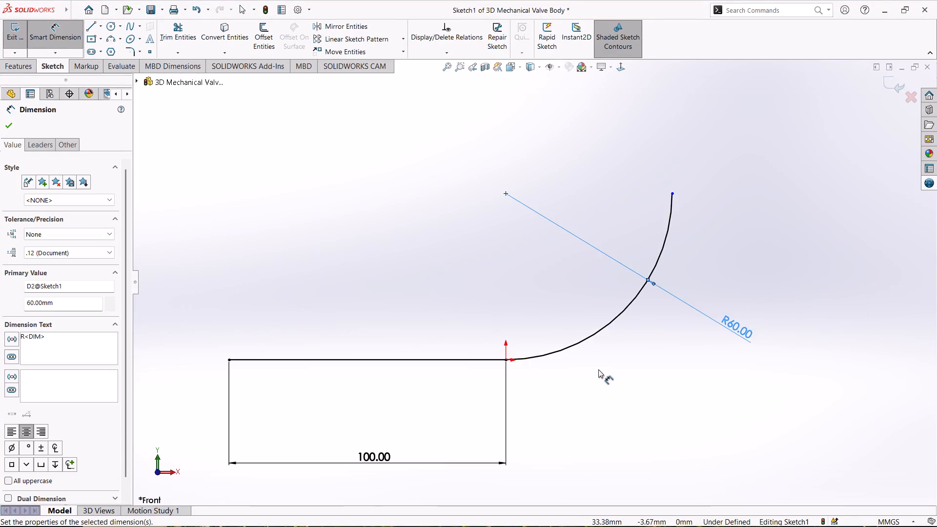
scroll(597, 366, "up", 1)
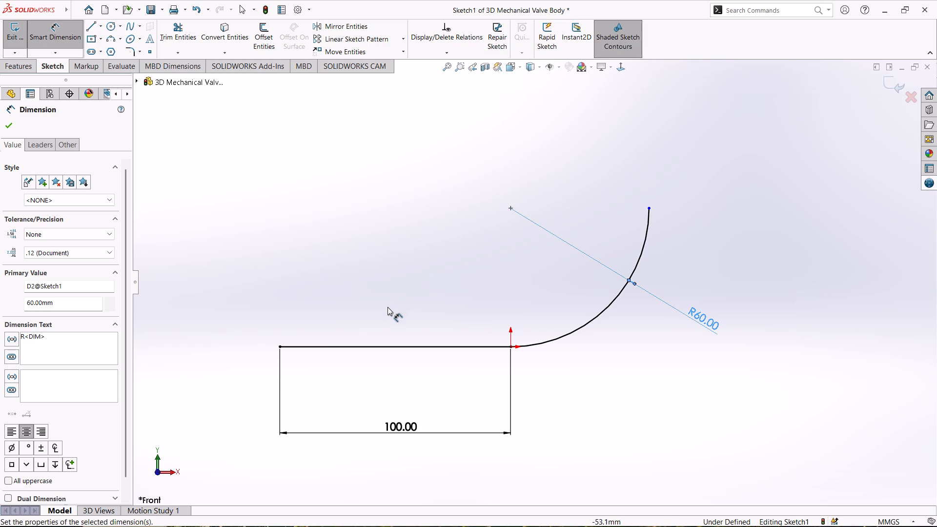
left_click(279, 344)
left_click(650, 207)
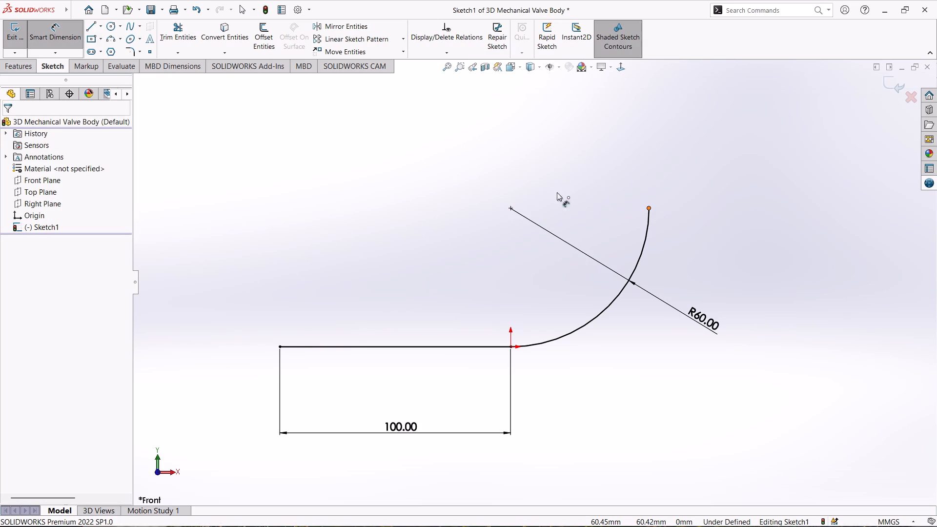
left_click(280, 345)
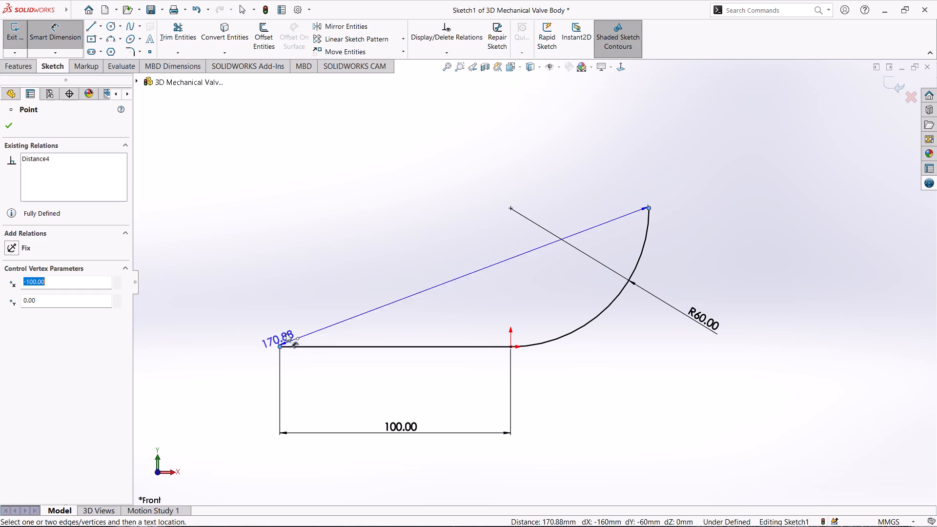
left_click(463, 160)
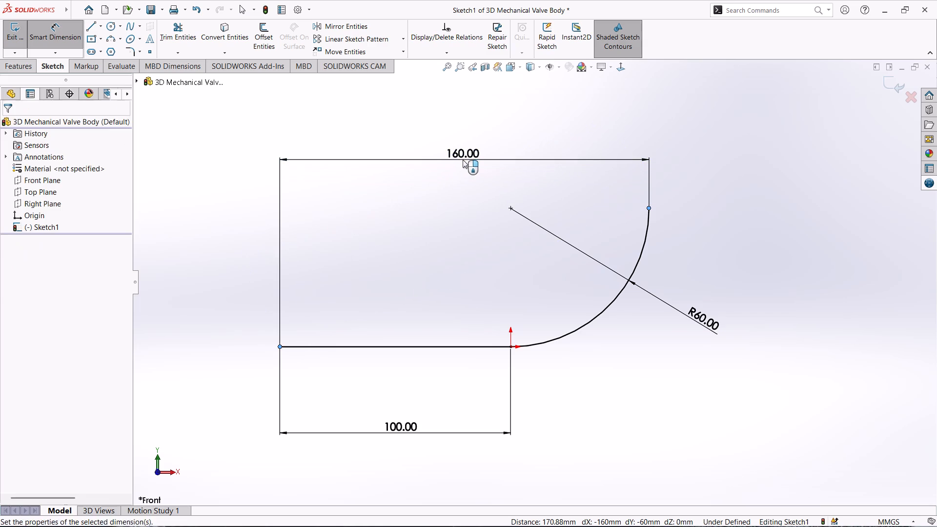
type("180")
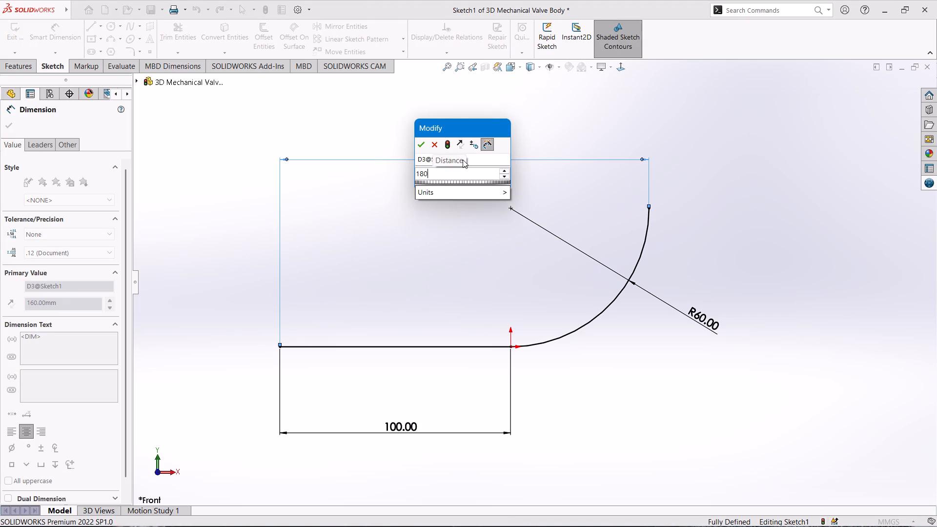
key("Return")
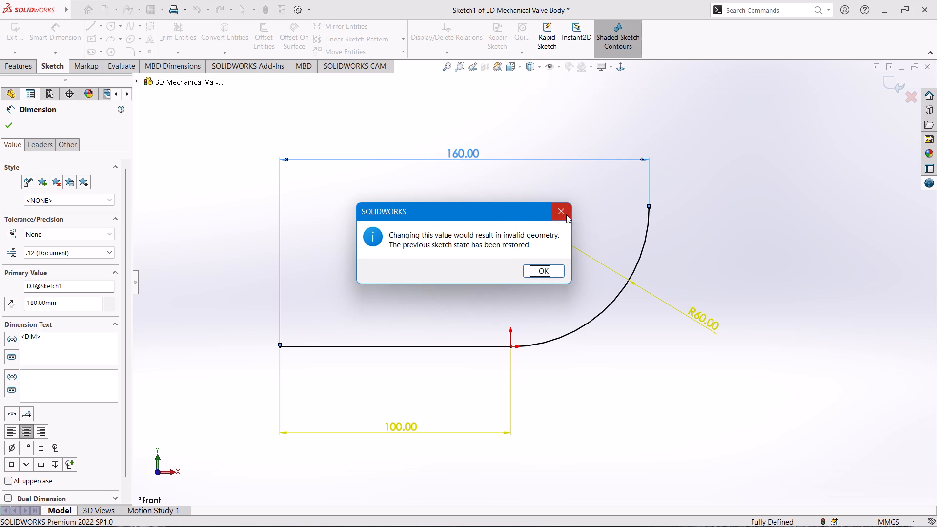
left_click(543, 267)
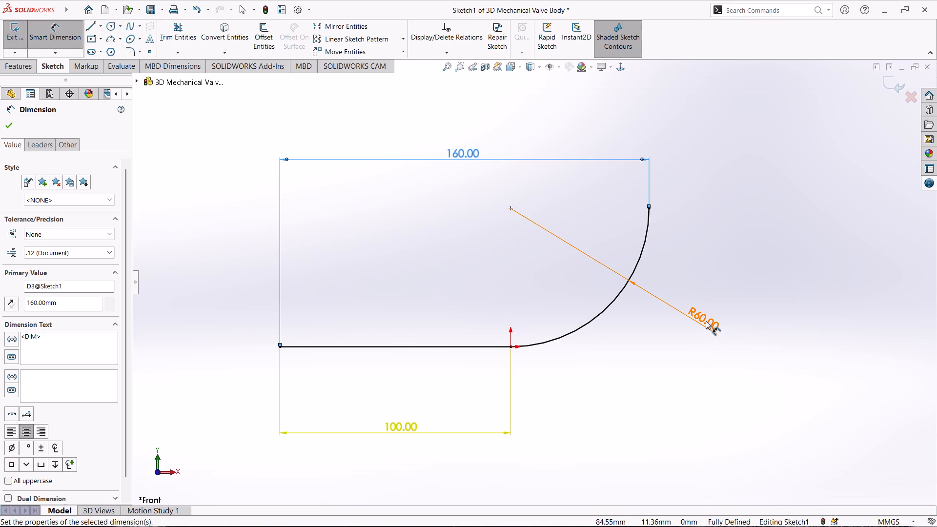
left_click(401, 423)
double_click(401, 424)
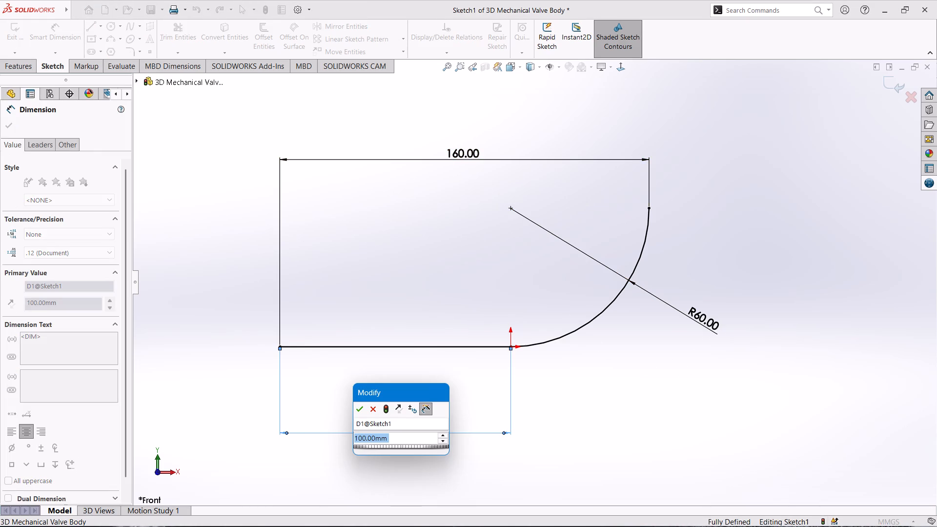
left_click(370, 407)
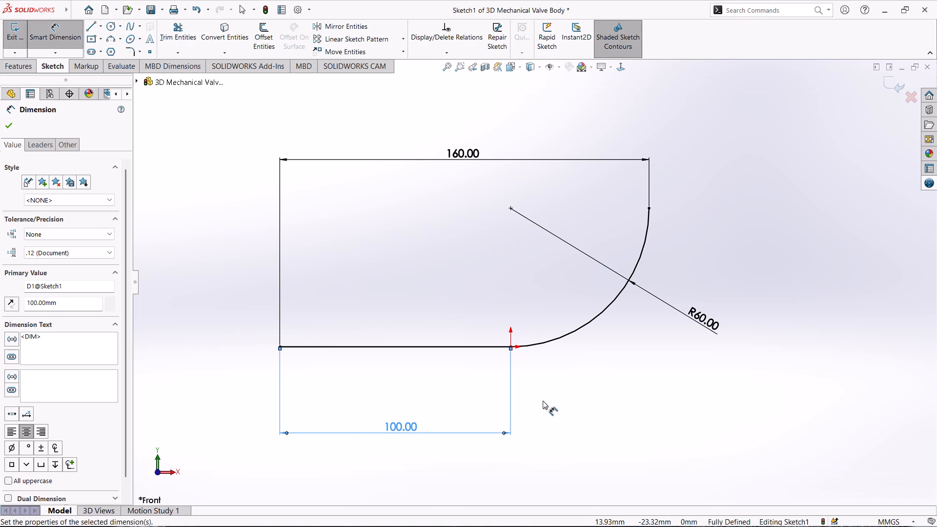
Set the horizontal line's length dimension to 120 mm.
scroll(556, 398, "down", 1)
scroll(556, 398, "up", 1)
left_click(593, 373)
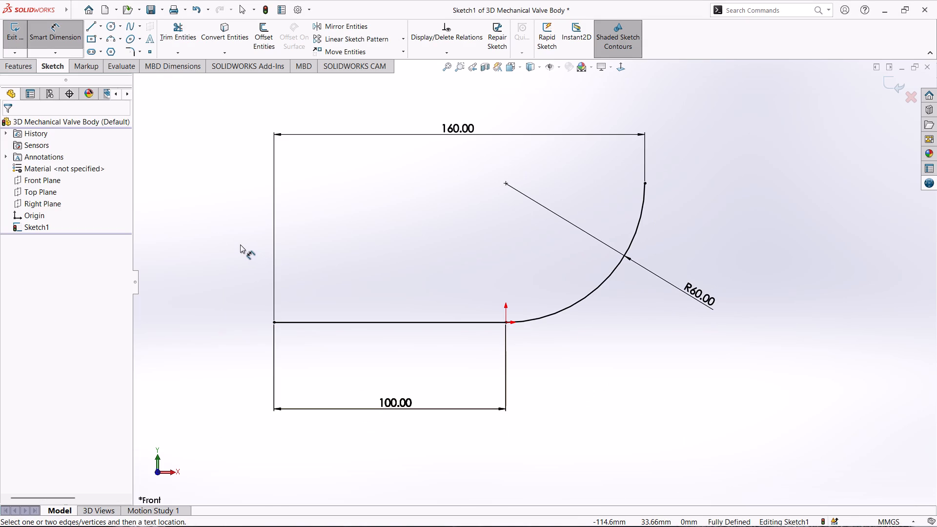
double_click(401, 400)
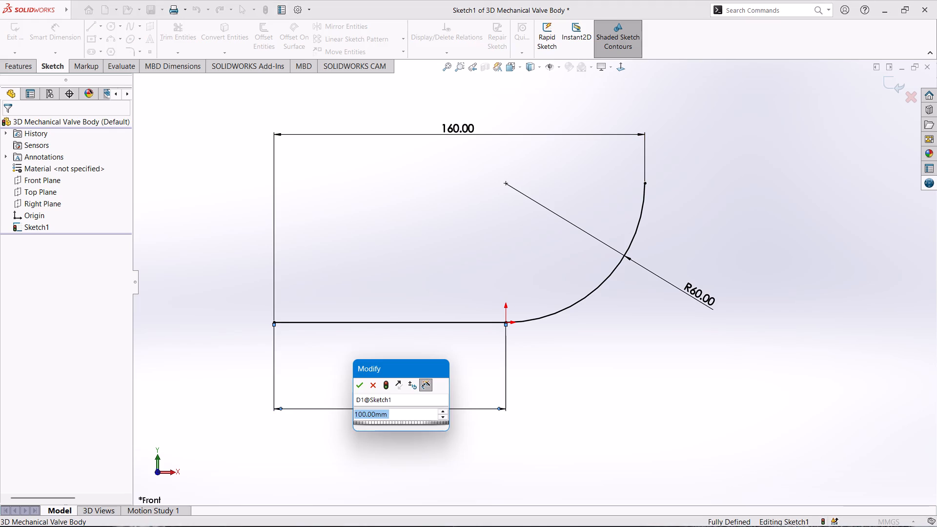
type("120")
key("Return")
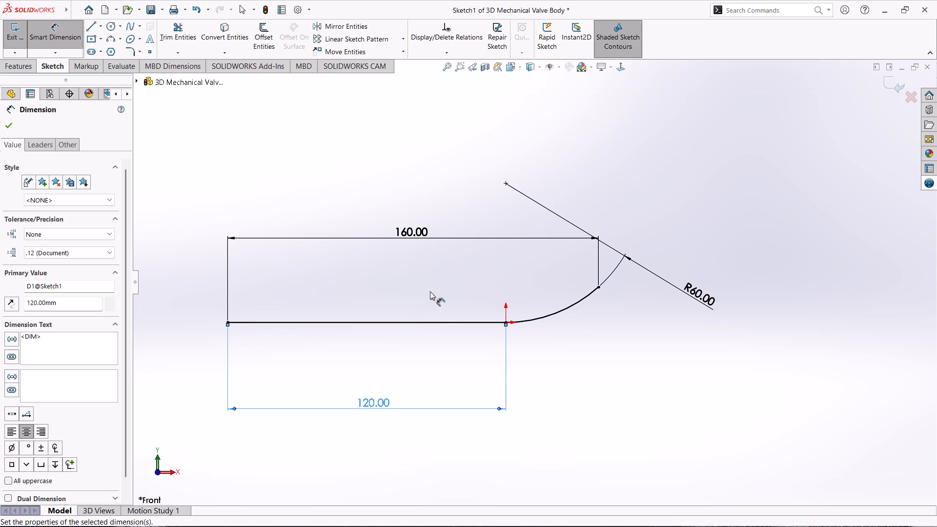
Set the overall horizontal dimension between the line's free endpoint and the arc's upper endpoint to 180 mm.
double_click(410, 229)
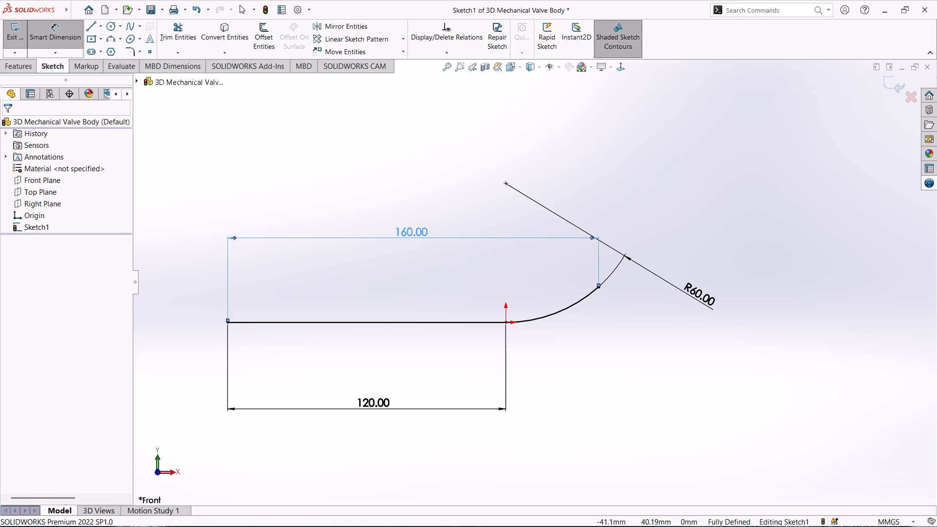
type("180")
key("Return")
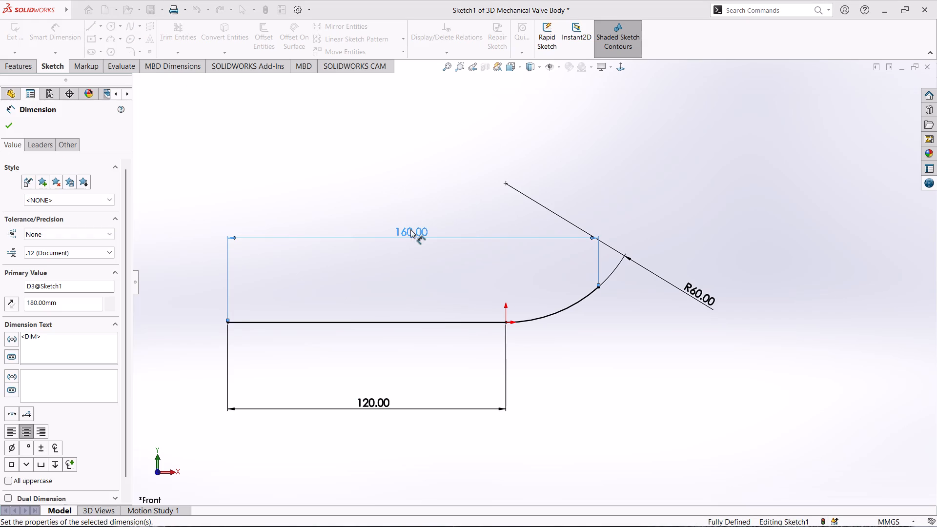
Open the tangent arc's radius dimension for editing.
scroll(426, 223, "down", 1)
scroll(426, 223, "up", 2)
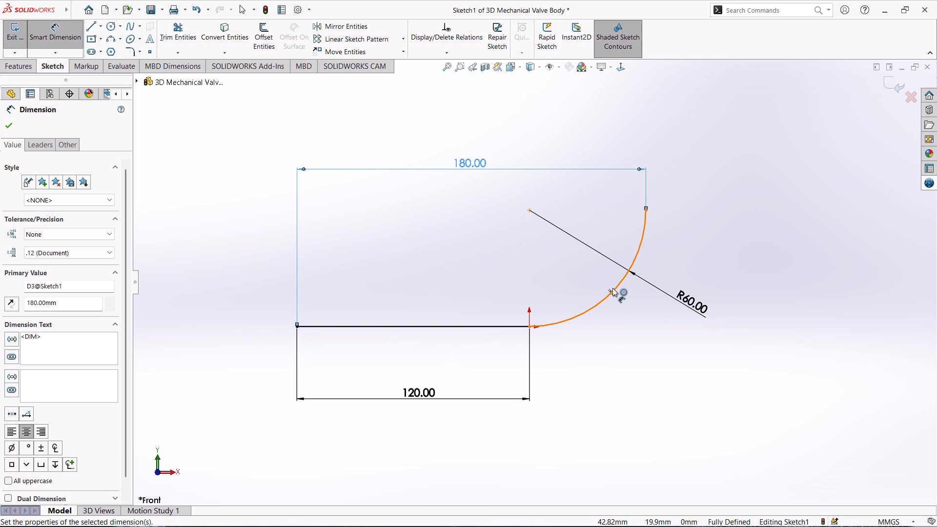
double_click(701, 304)
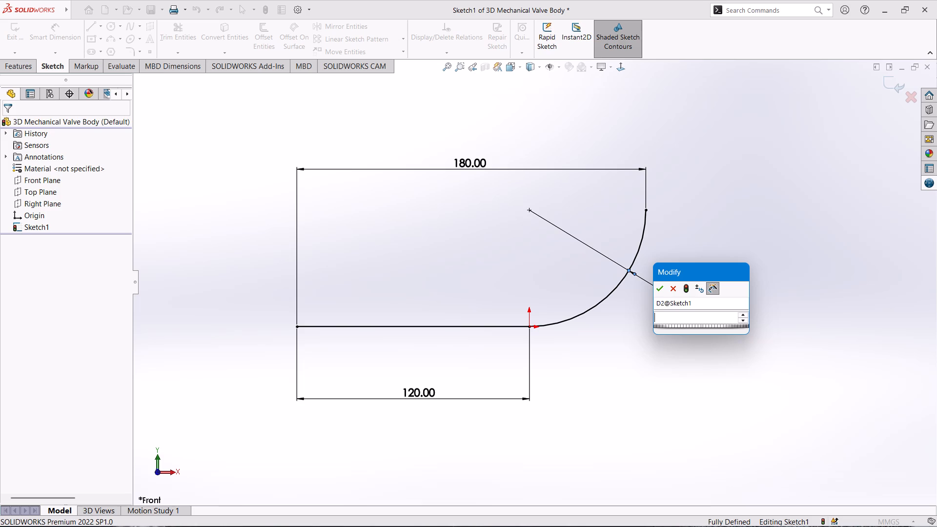
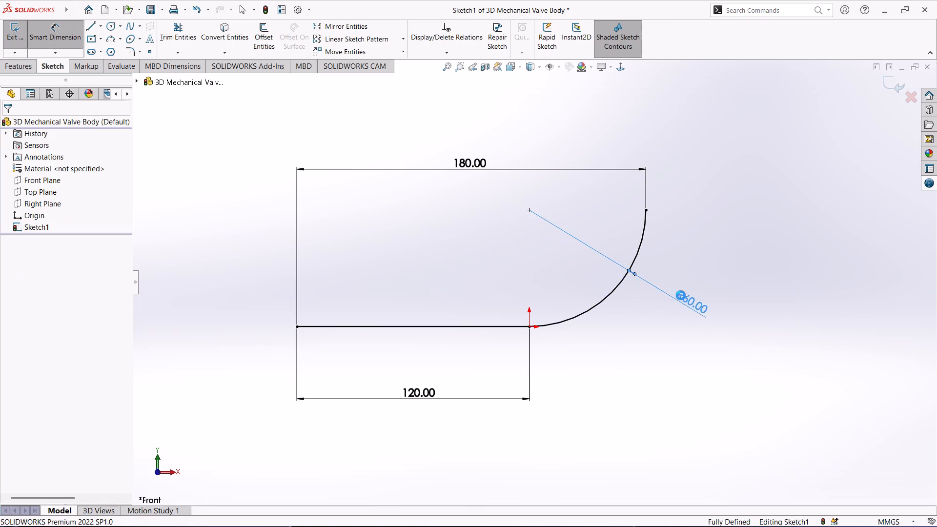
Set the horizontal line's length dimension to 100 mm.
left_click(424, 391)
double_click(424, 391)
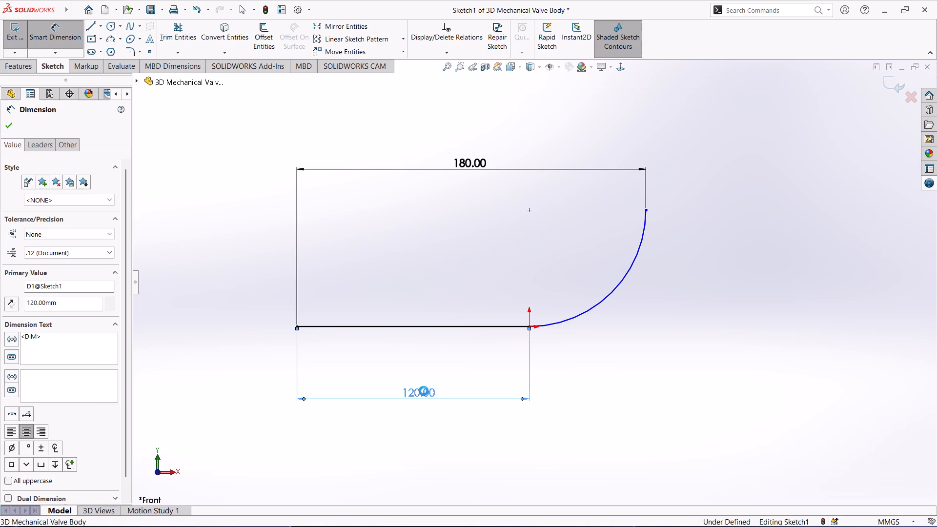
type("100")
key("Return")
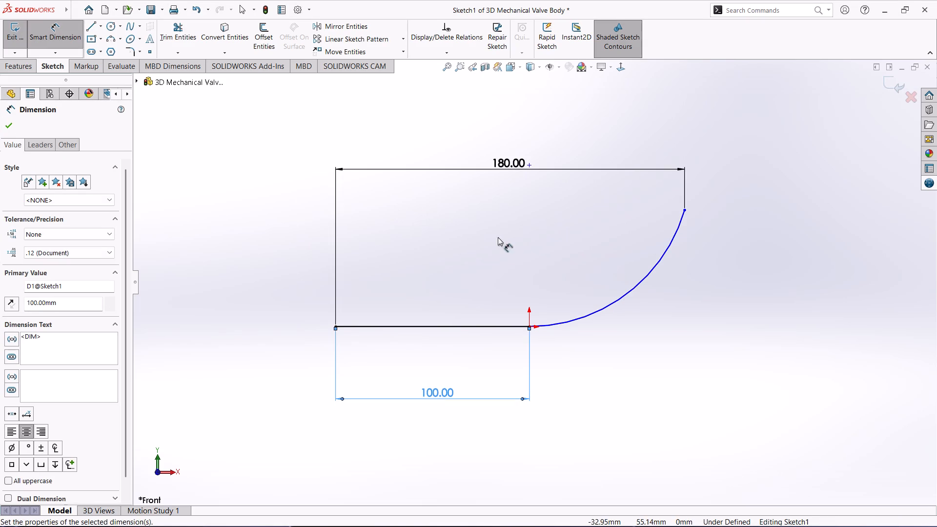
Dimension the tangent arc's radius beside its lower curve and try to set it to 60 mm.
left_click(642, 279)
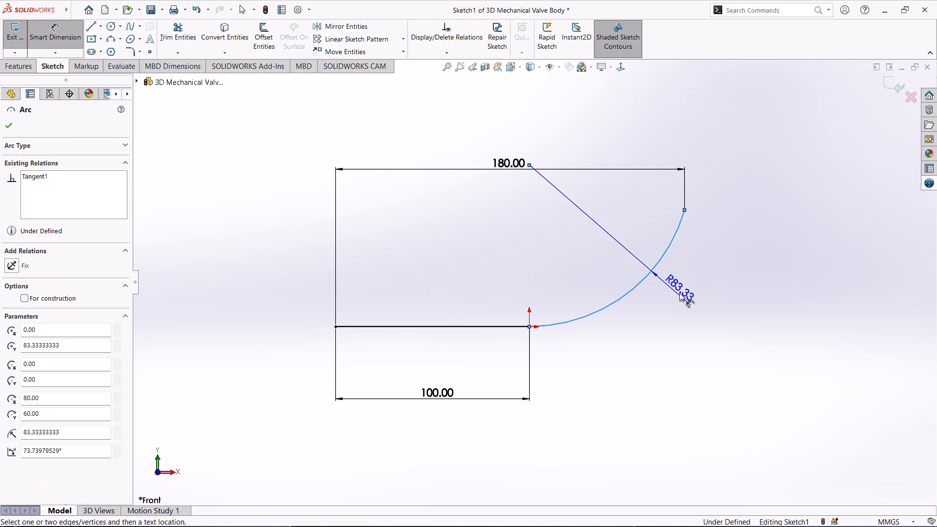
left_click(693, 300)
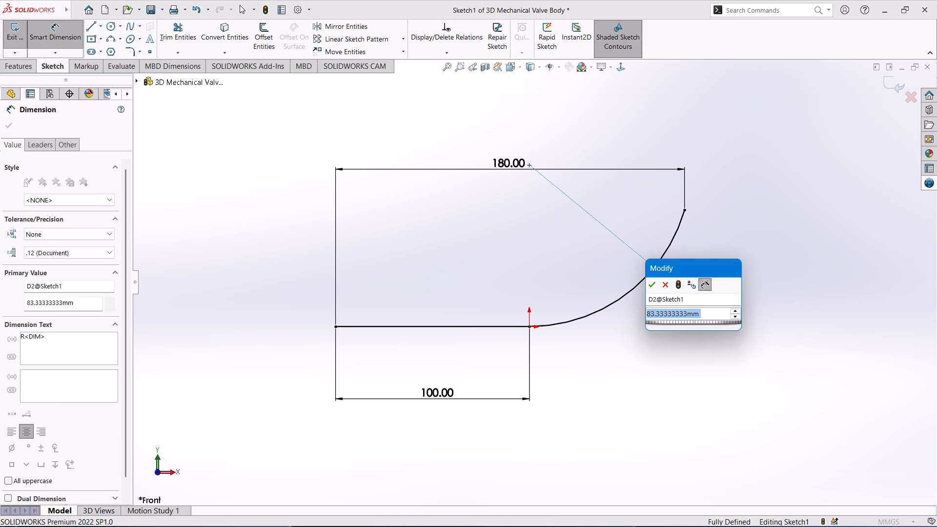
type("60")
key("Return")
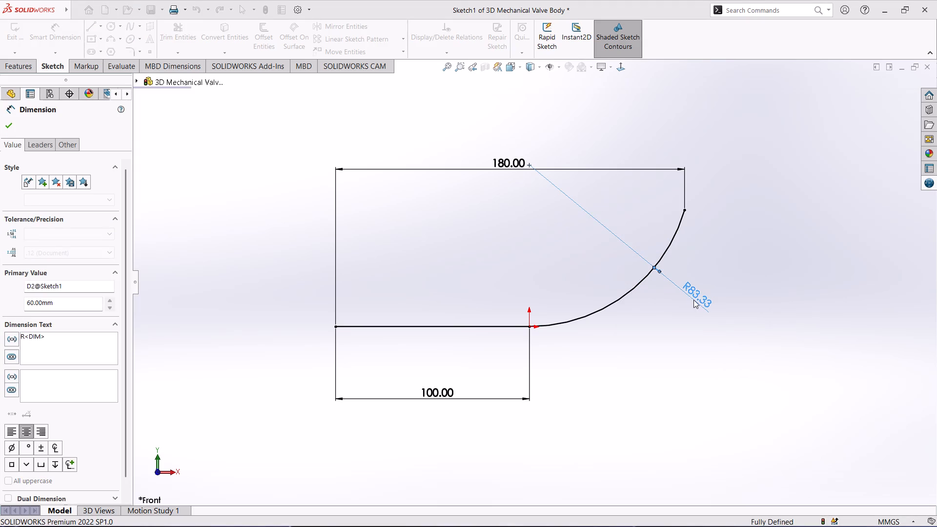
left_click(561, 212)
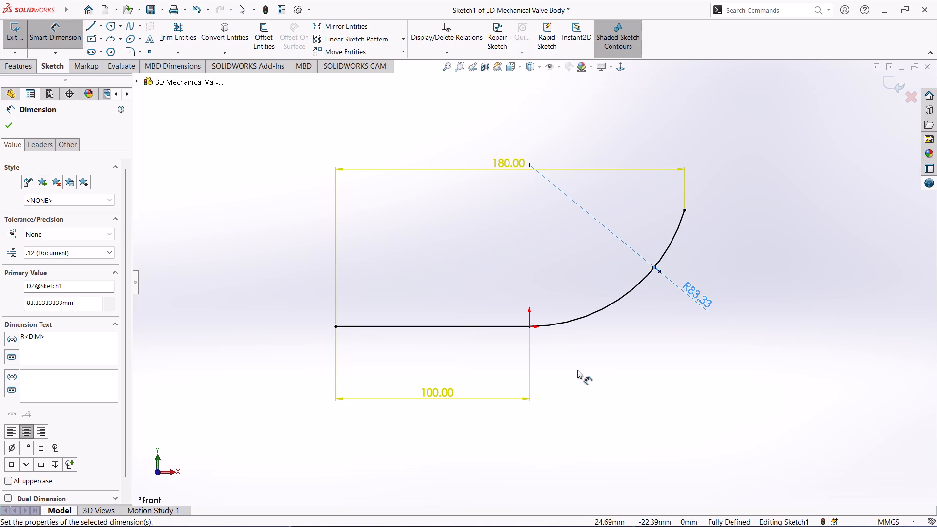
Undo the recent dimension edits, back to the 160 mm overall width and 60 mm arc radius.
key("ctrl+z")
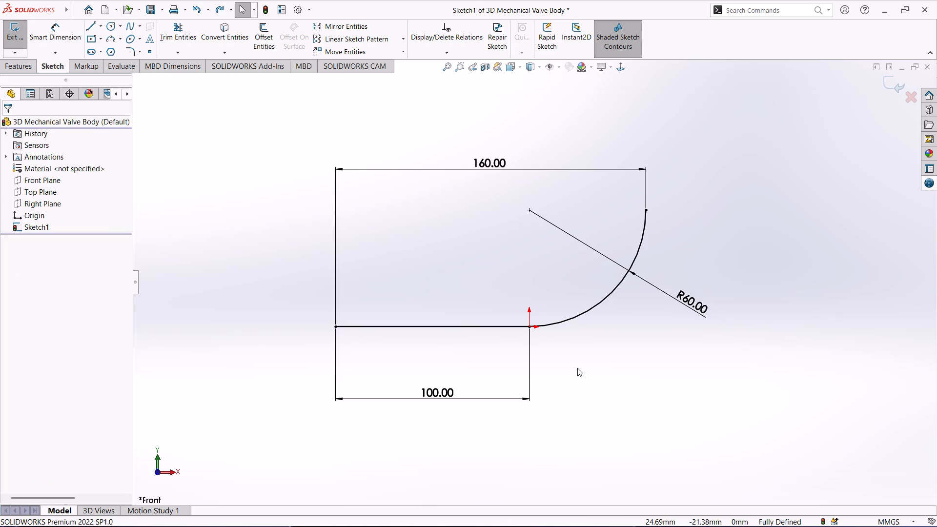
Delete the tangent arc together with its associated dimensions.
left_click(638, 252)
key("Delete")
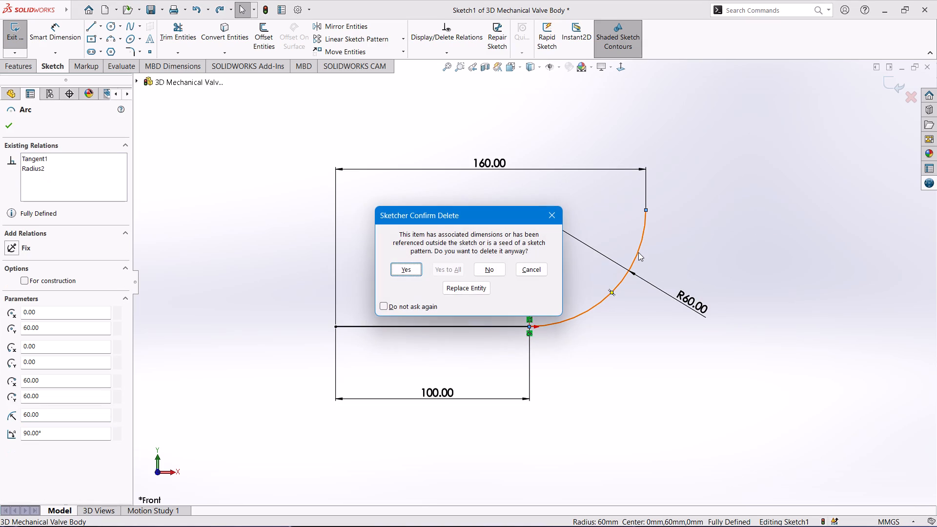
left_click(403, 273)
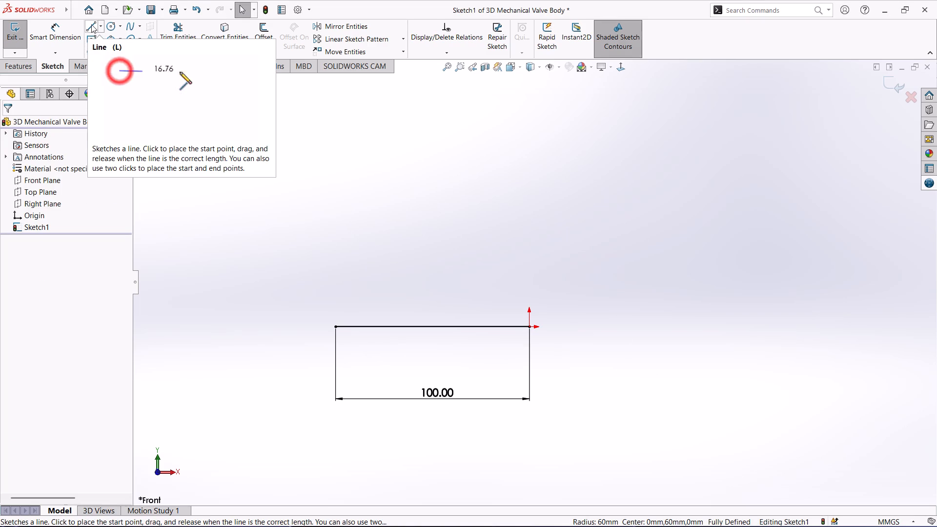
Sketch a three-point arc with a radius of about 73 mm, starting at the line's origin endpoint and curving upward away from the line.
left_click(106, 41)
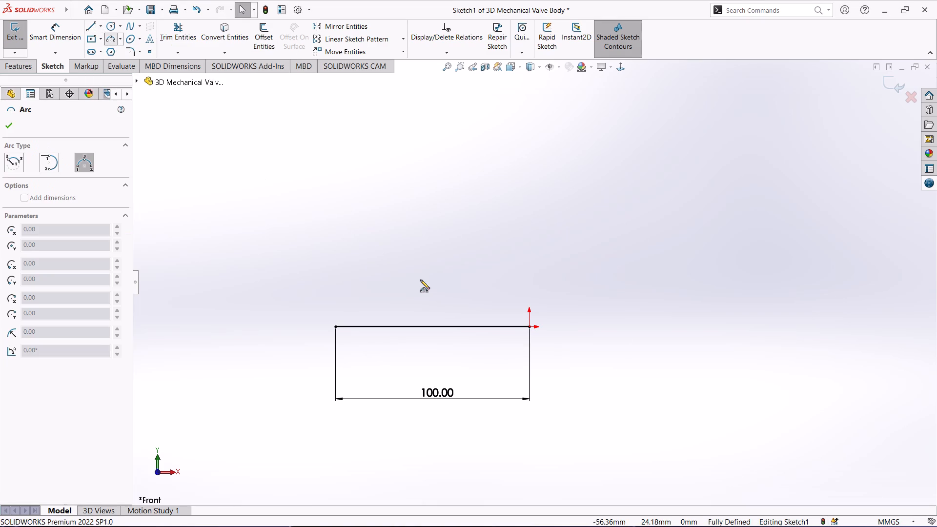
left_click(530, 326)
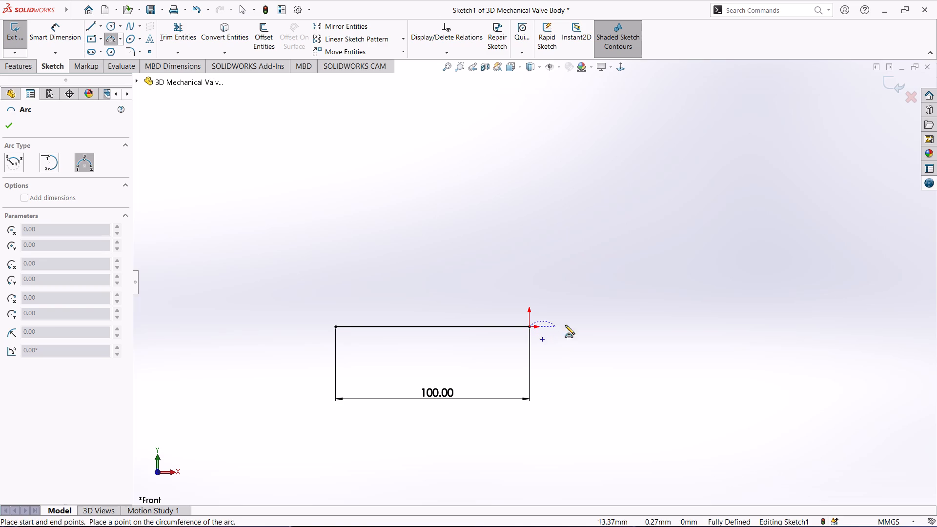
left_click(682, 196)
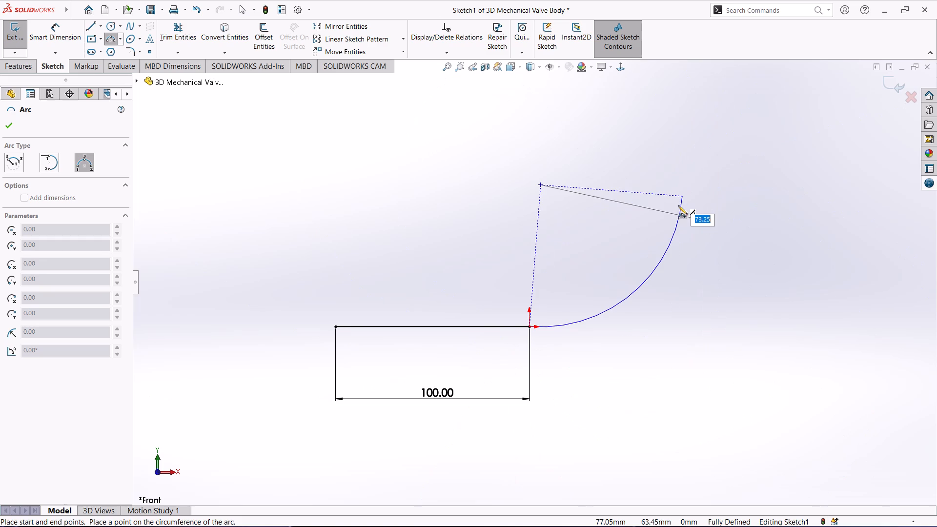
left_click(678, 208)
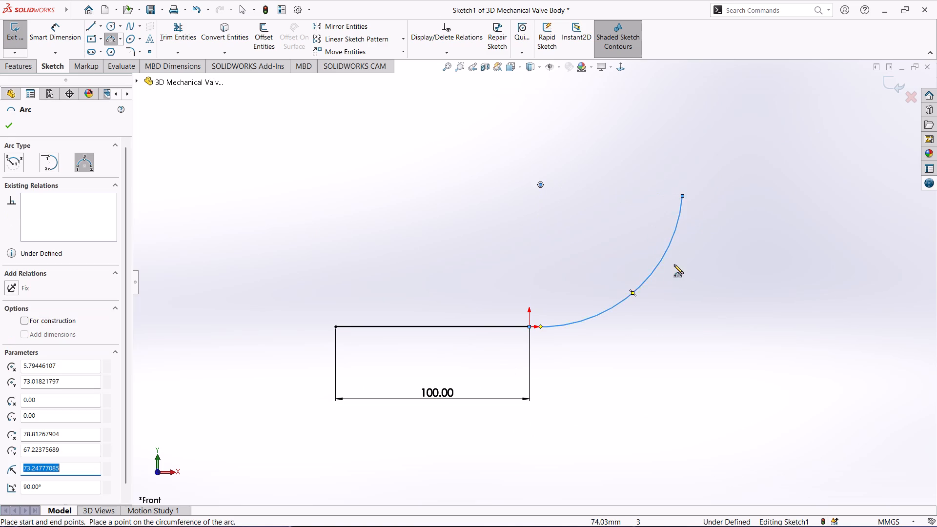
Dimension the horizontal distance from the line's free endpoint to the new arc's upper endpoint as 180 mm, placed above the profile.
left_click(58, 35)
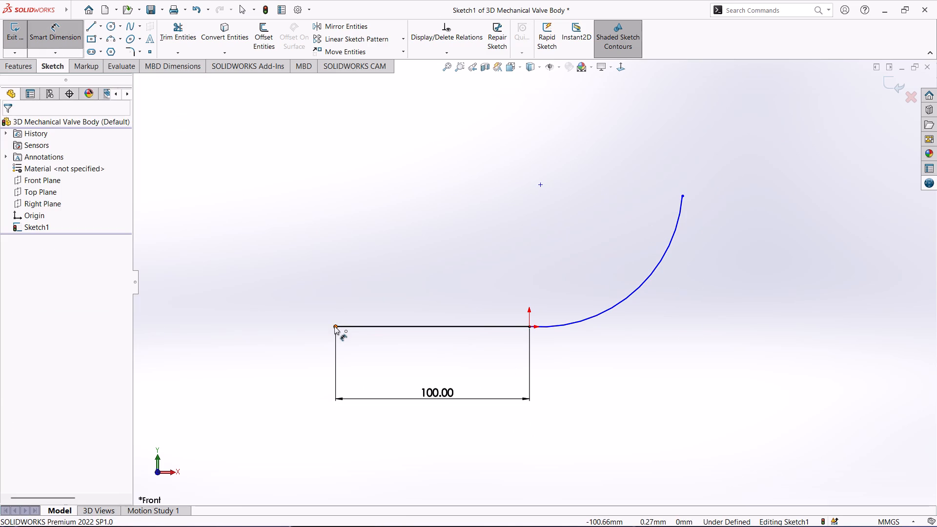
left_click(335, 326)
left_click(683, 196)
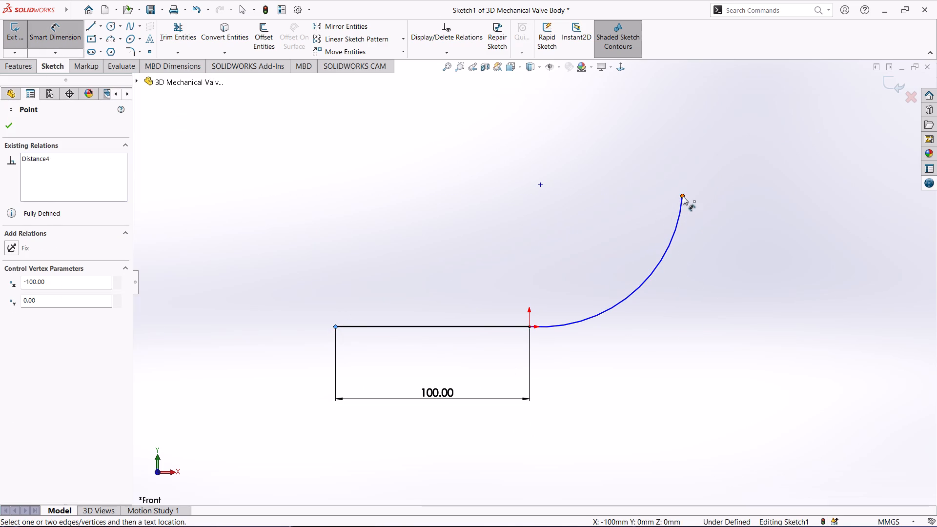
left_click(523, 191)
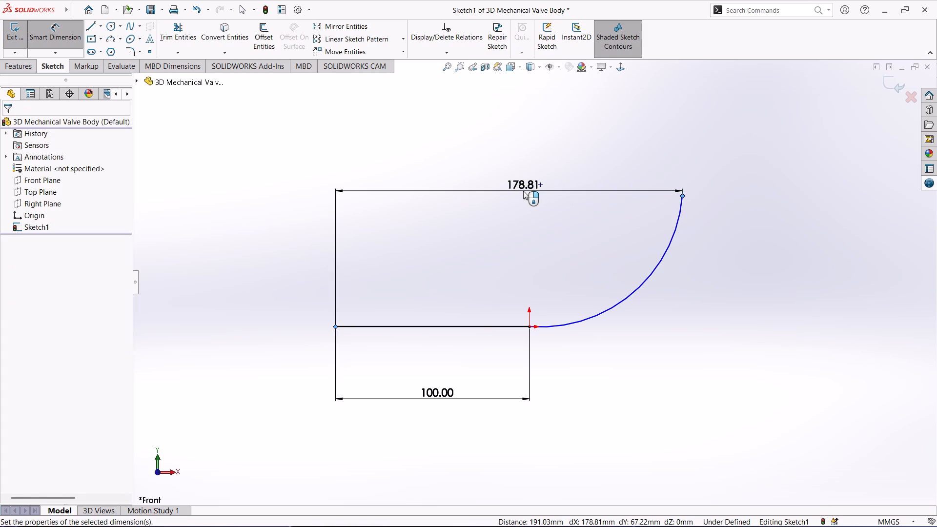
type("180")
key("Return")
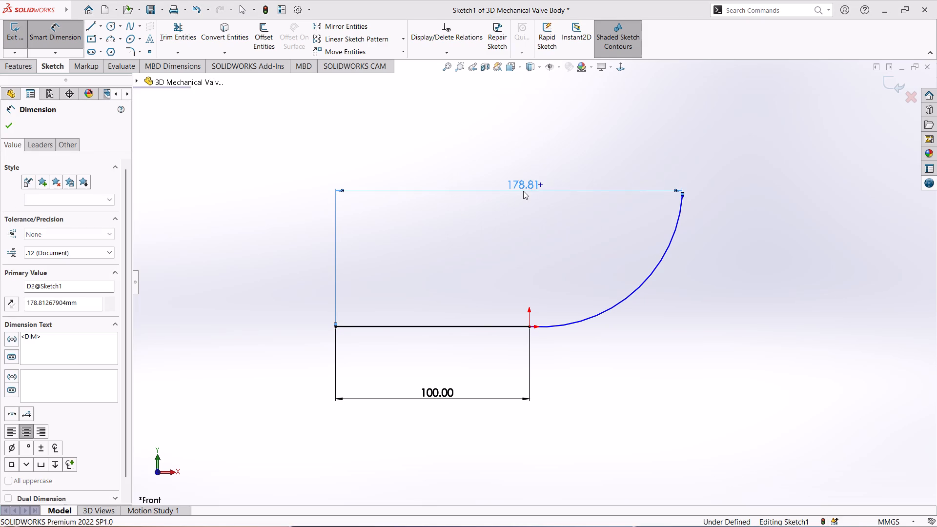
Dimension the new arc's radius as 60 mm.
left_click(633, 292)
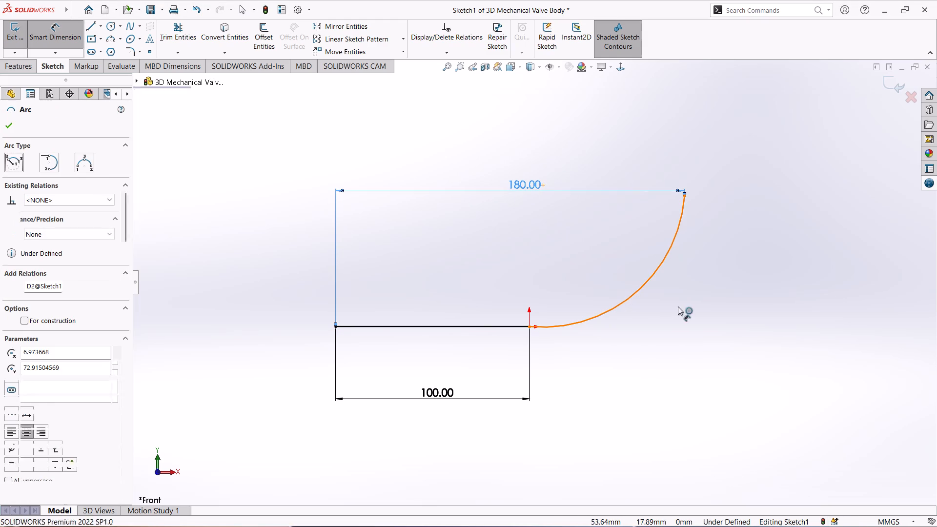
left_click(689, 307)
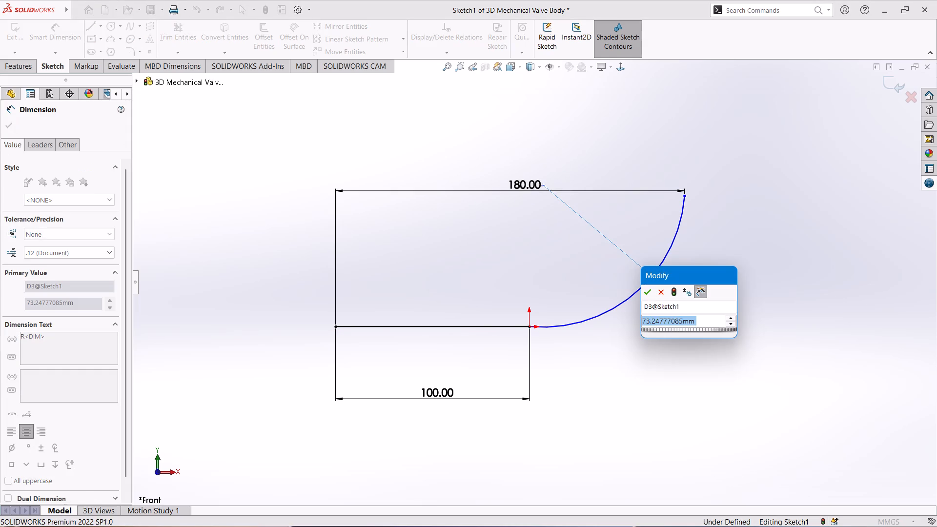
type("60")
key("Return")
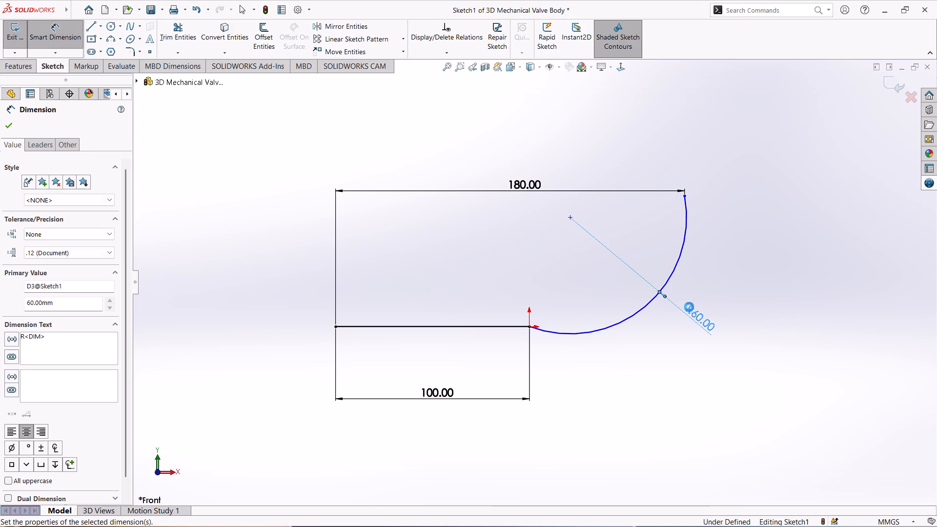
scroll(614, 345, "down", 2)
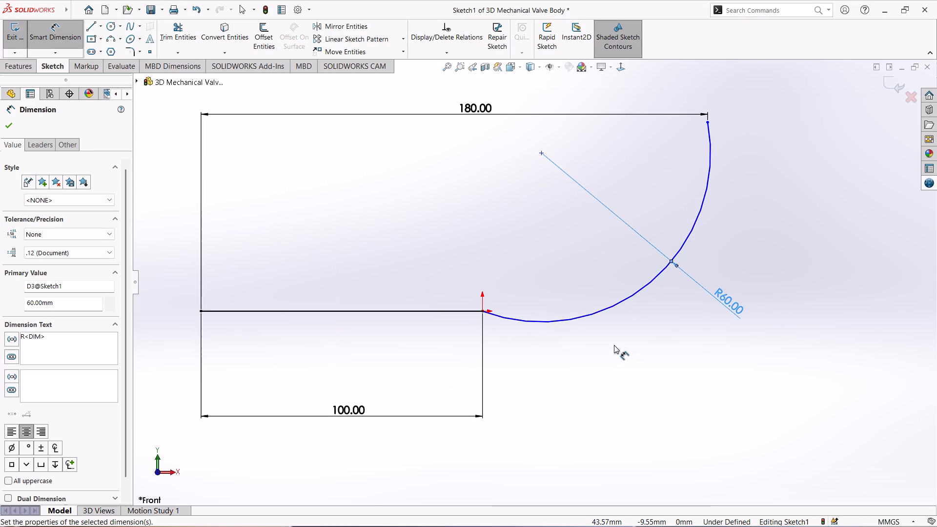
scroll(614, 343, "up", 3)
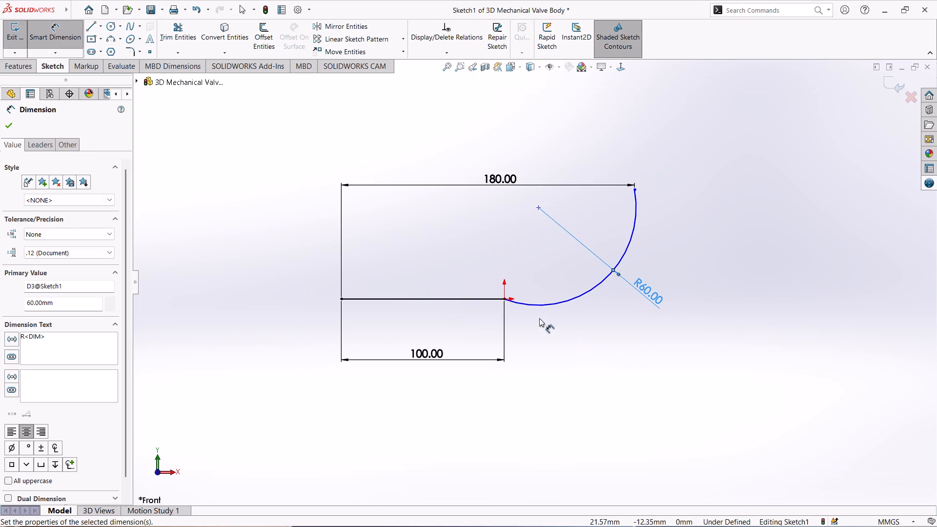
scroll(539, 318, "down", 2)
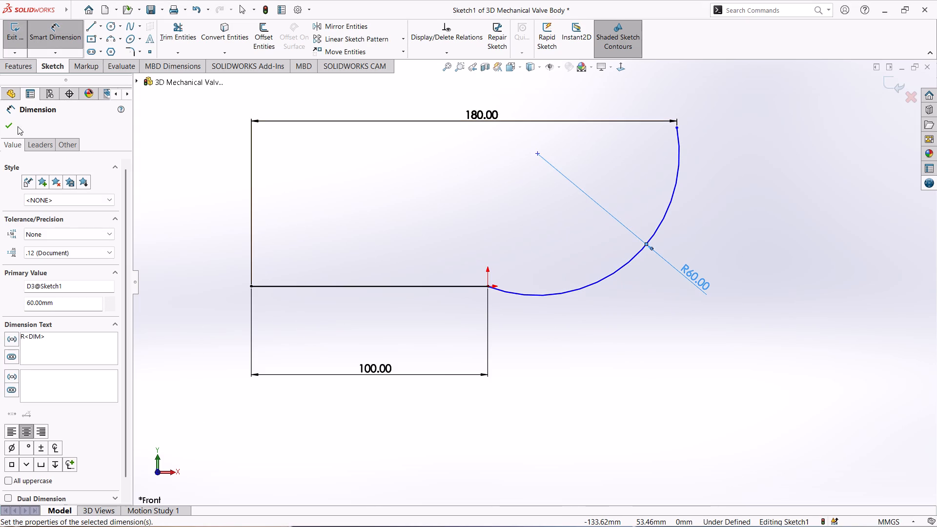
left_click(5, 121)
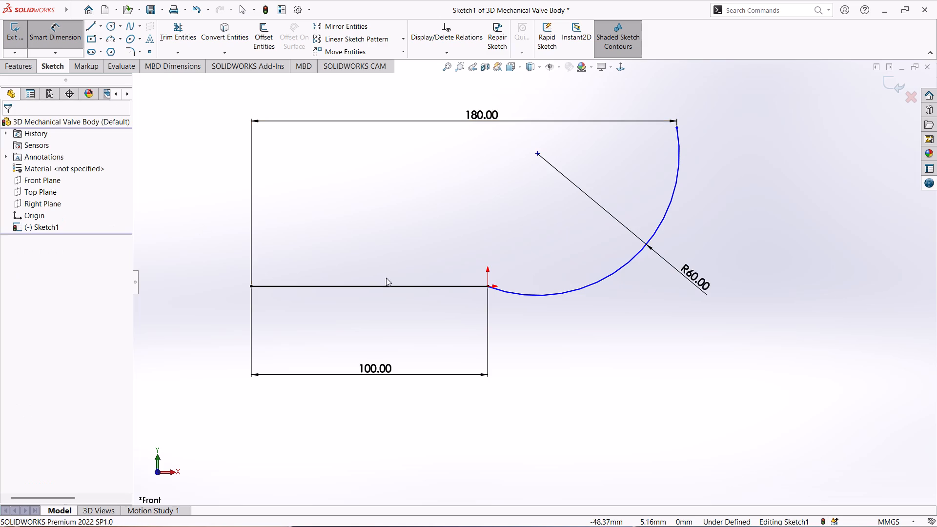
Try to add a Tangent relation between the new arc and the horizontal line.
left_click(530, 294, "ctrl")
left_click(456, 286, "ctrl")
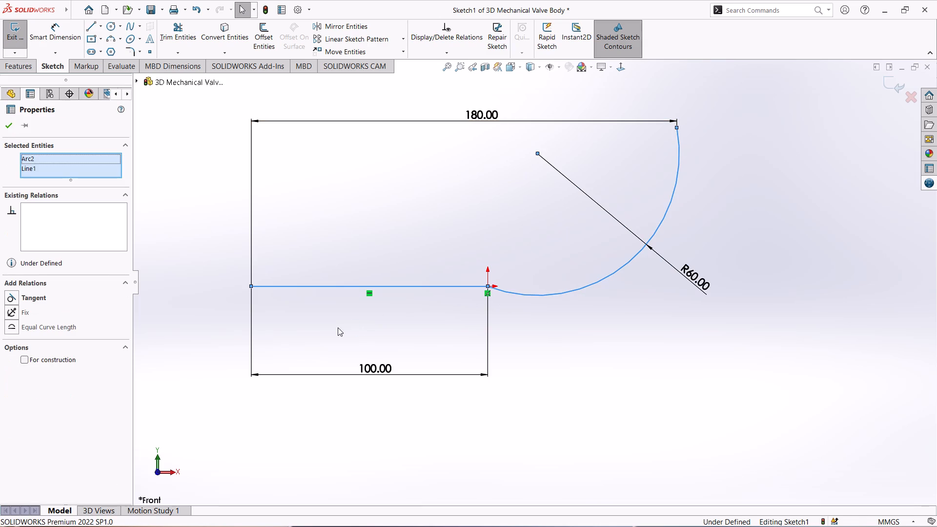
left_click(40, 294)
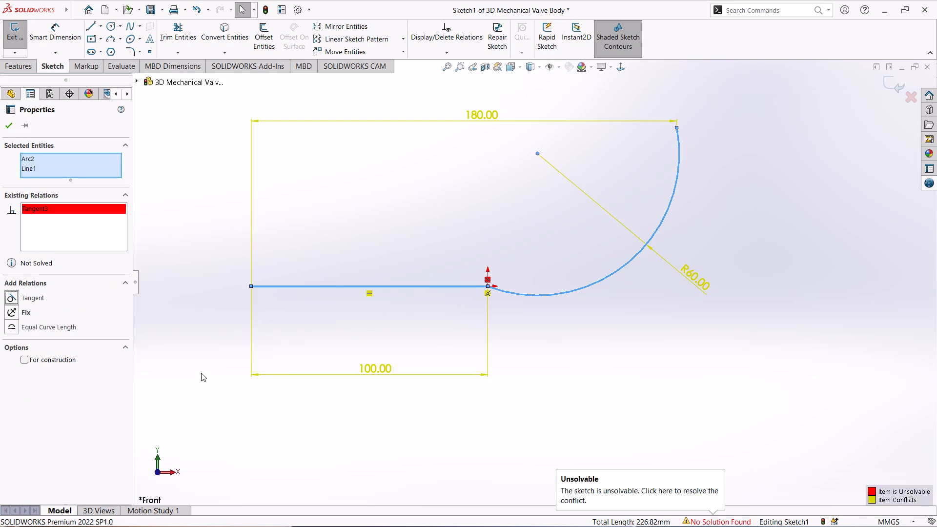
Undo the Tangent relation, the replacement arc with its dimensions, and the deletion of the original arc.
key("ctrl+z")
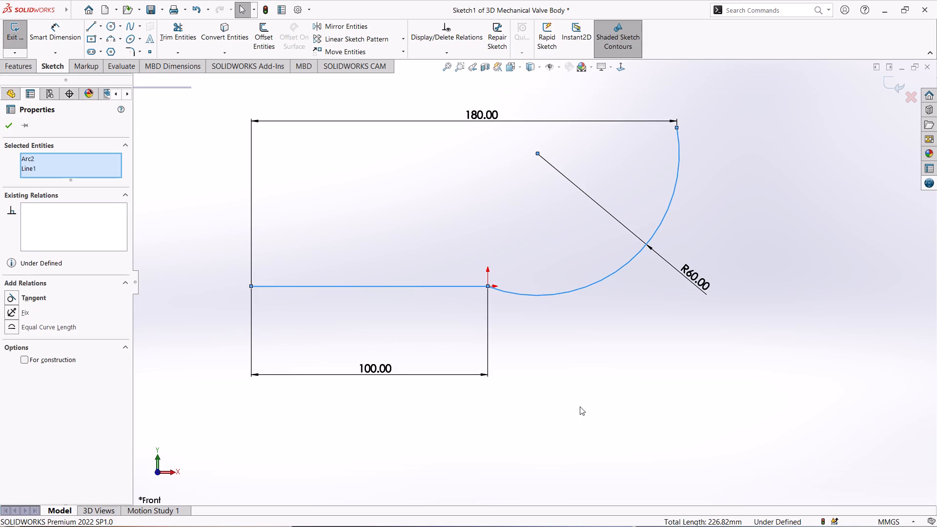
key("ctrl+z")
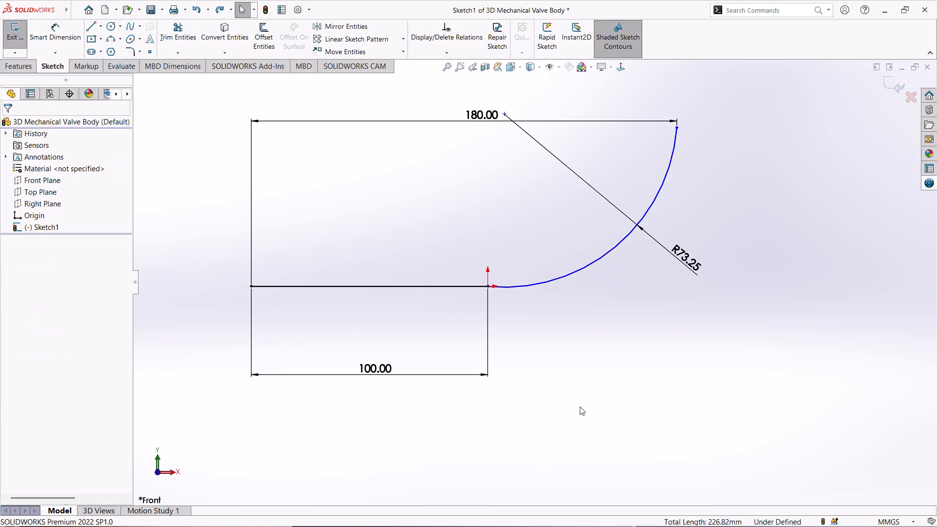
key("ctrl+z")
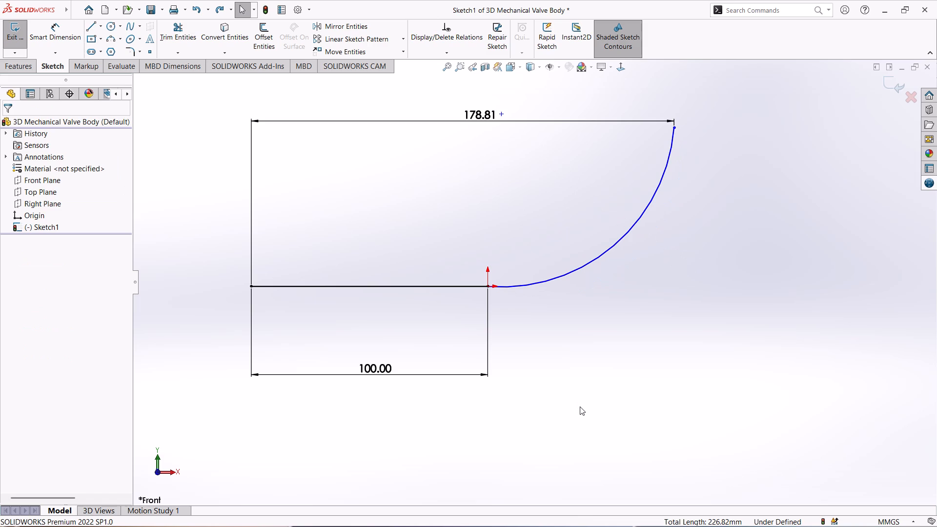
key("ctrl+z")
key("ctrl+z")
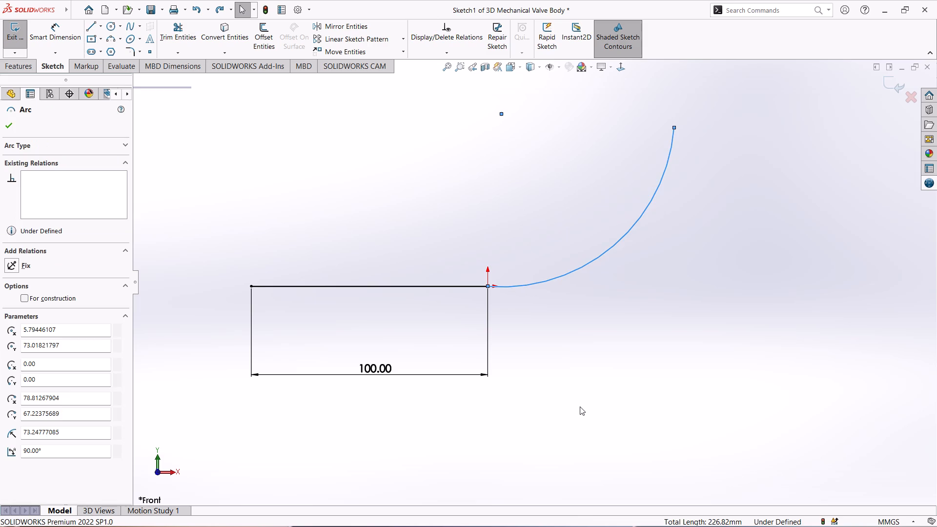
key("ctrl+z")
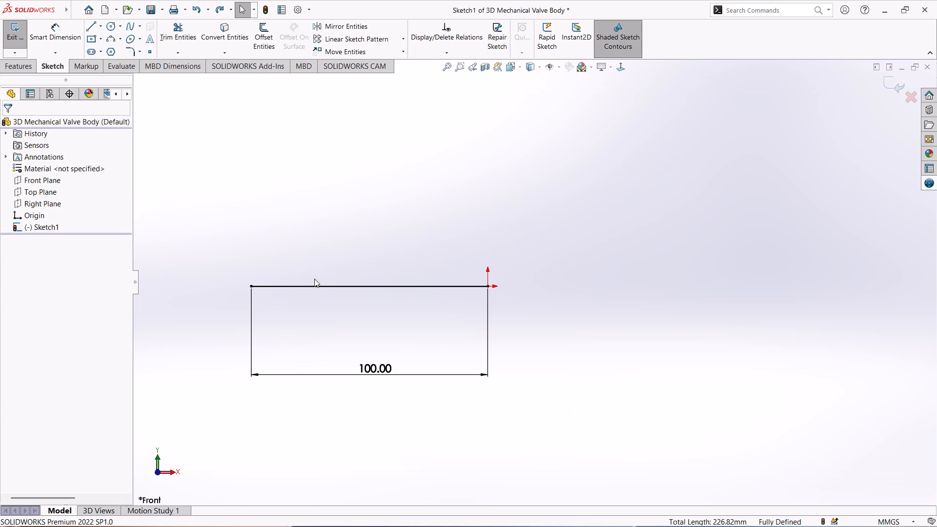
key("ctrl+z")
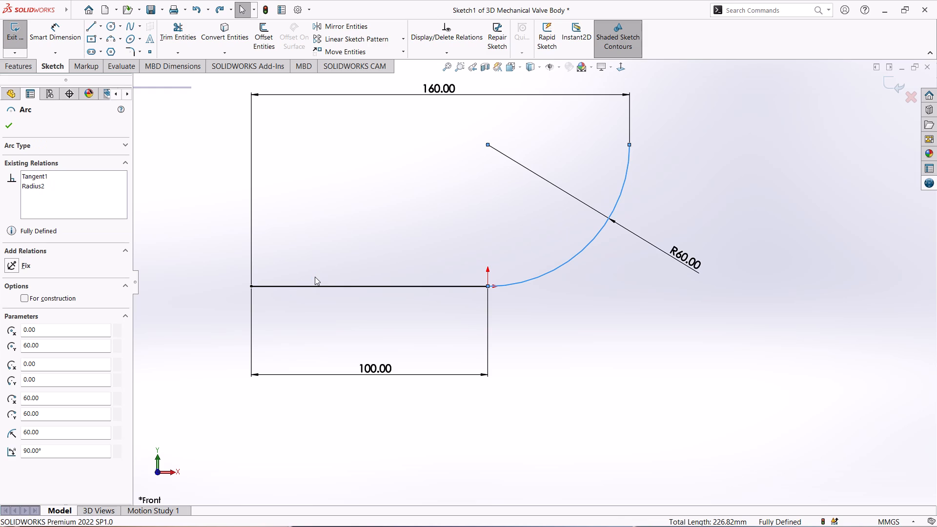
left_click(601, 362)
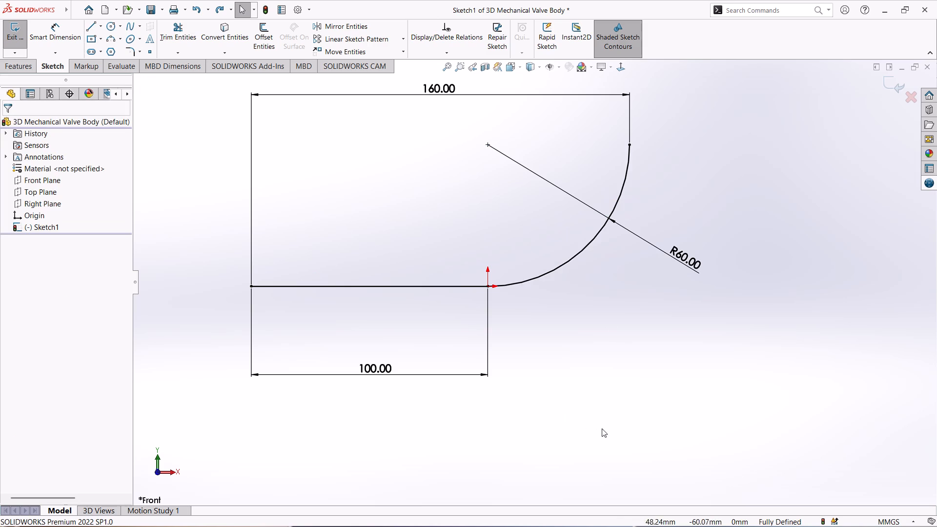
Set the horizontal line's length dimension to 120 mm.
double_click(369, 367)
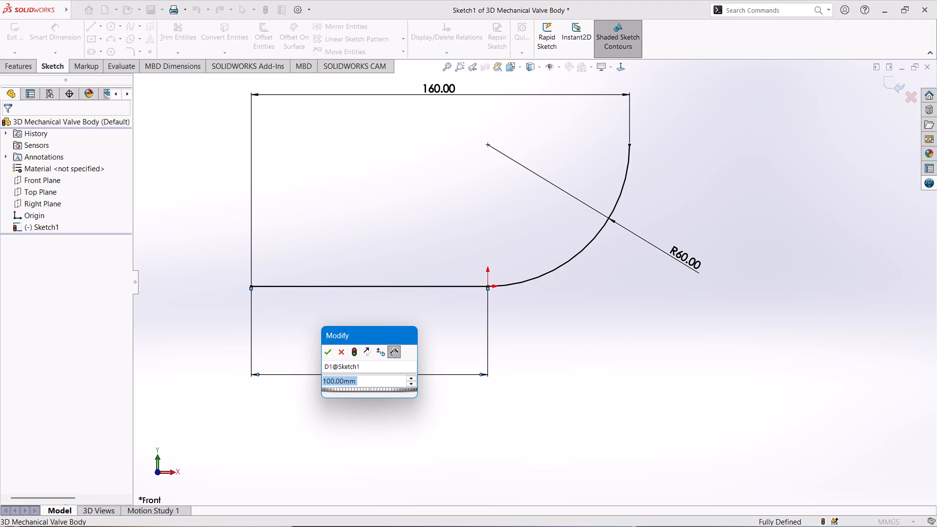
type("120")
key("Return")
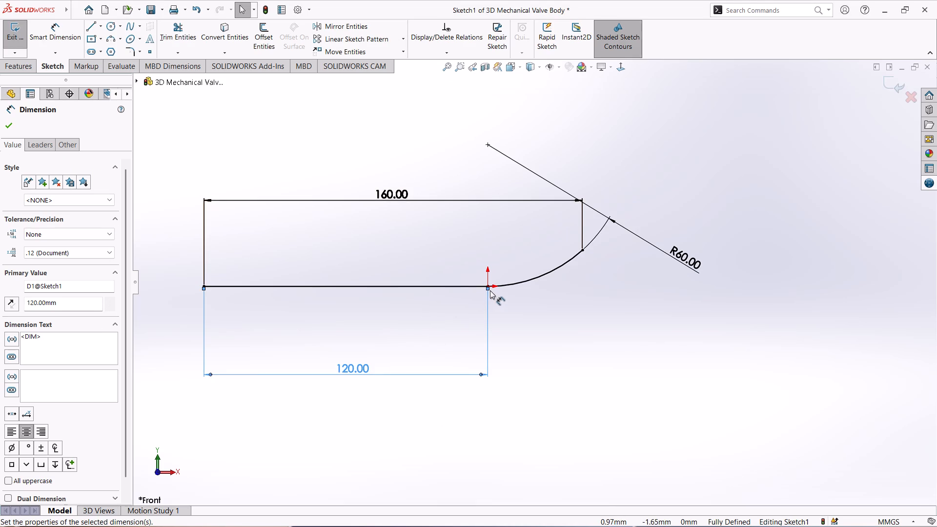
Set the overall horizontal dimension from the line's far end to the arc's end to 180 mm and exit the sketch.
left_click(10, 124)
scroll(534, 324, "down", 2)
scroll(523, 321, "up", 2)
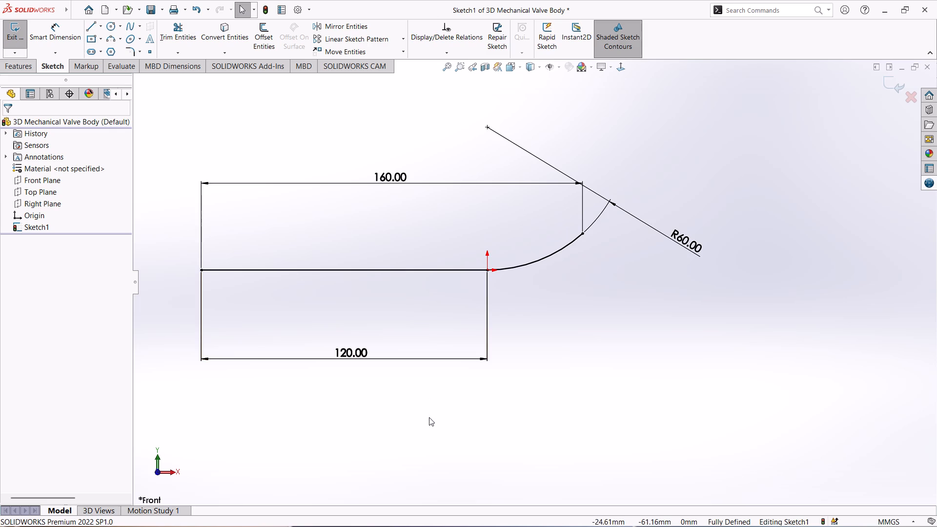
middle_click_drag(441, 431, 475, 411)
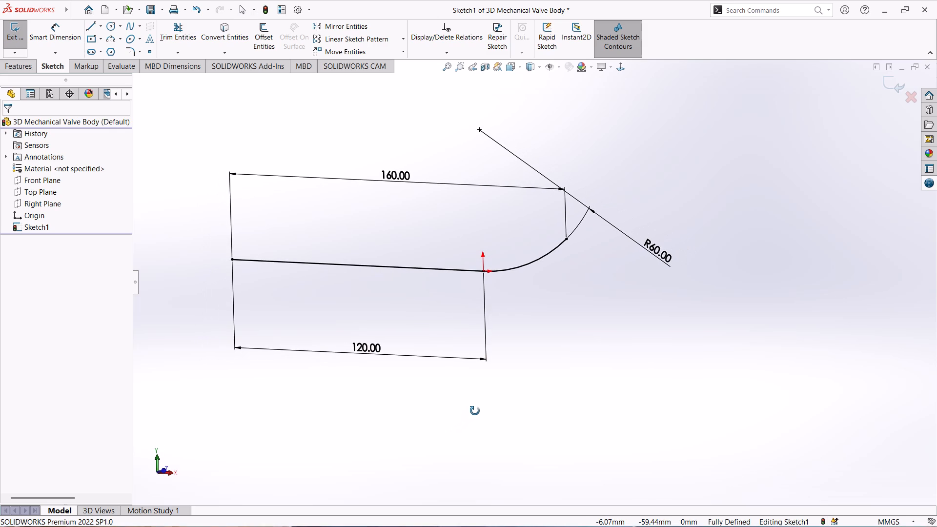
middle_click_drag(475, 411, 535, 401)
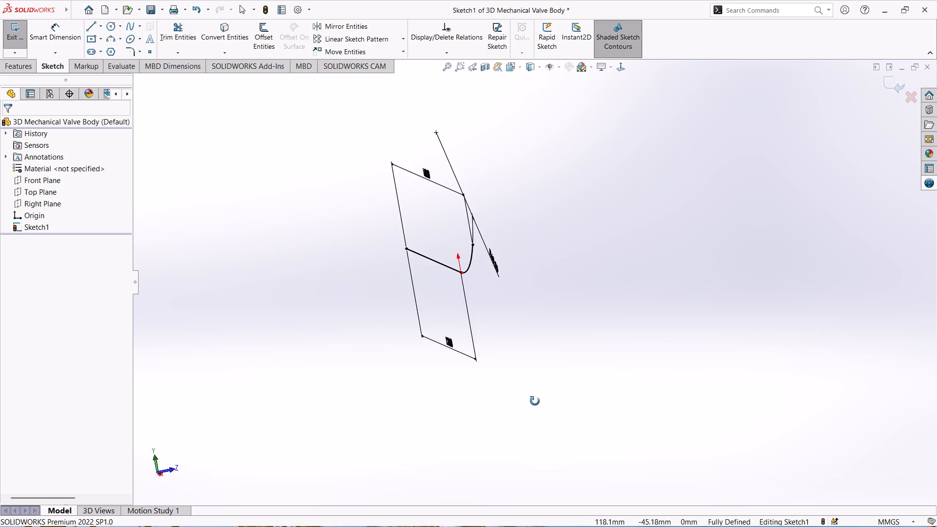
middle_click_drag(535, 401, 472, 408)
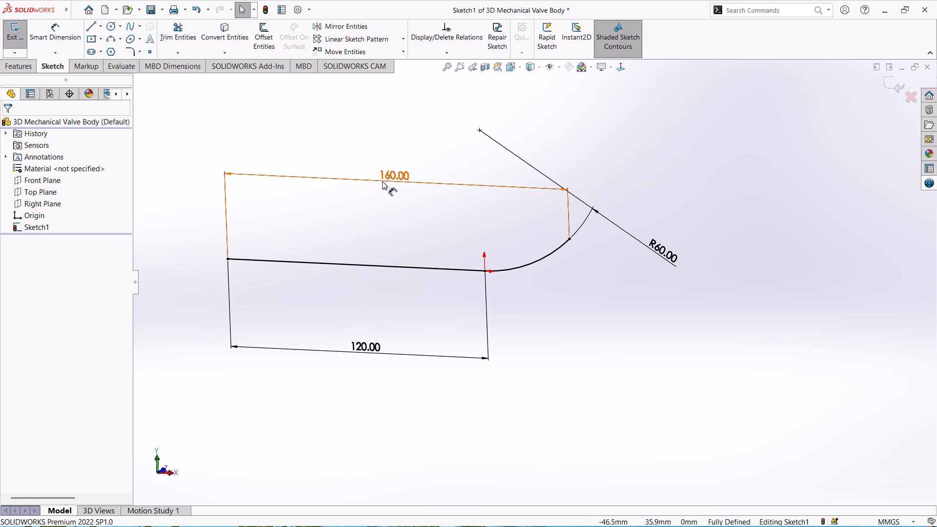
double_click(385, 175)
type("180")
key("Return")
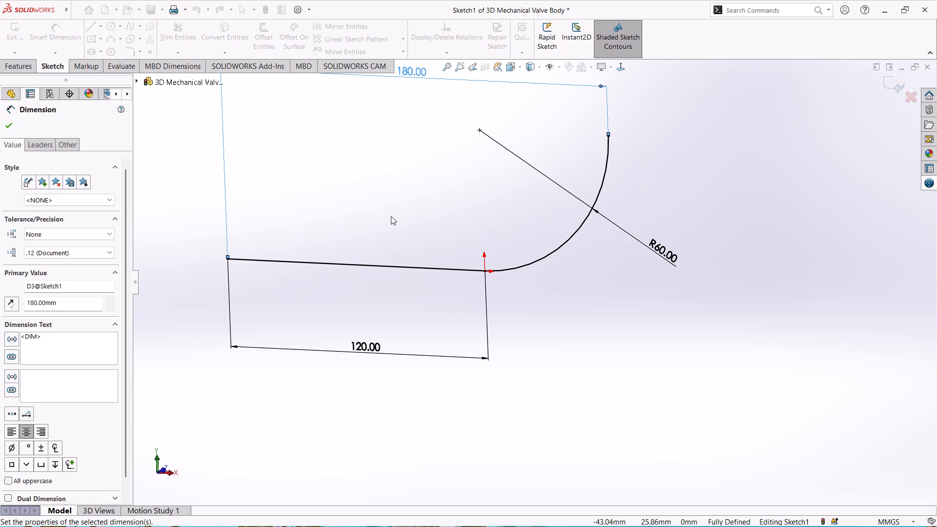
scroll(444, 216, "up", 3)
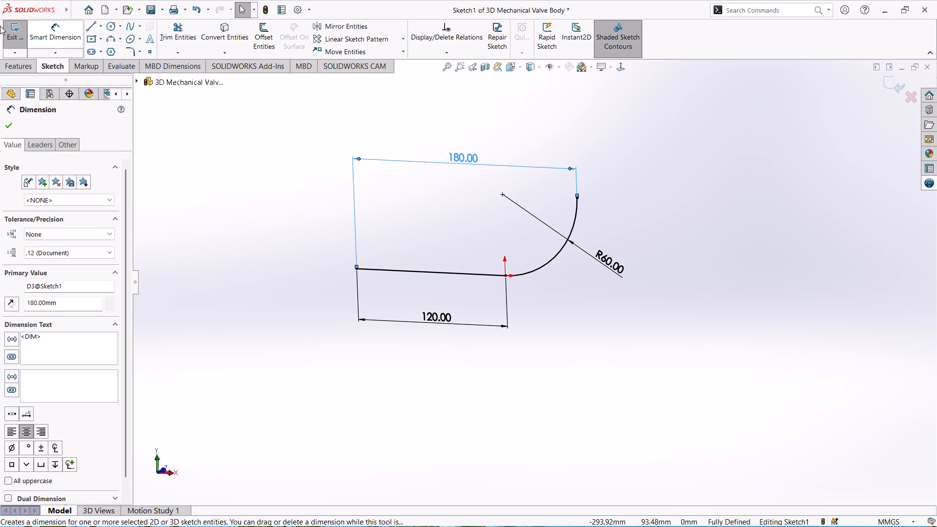
left_click(17, 35)
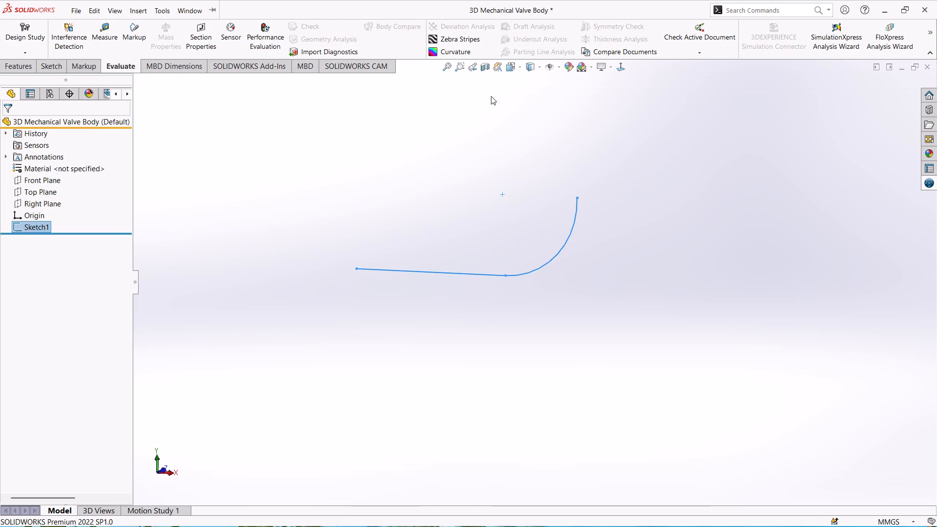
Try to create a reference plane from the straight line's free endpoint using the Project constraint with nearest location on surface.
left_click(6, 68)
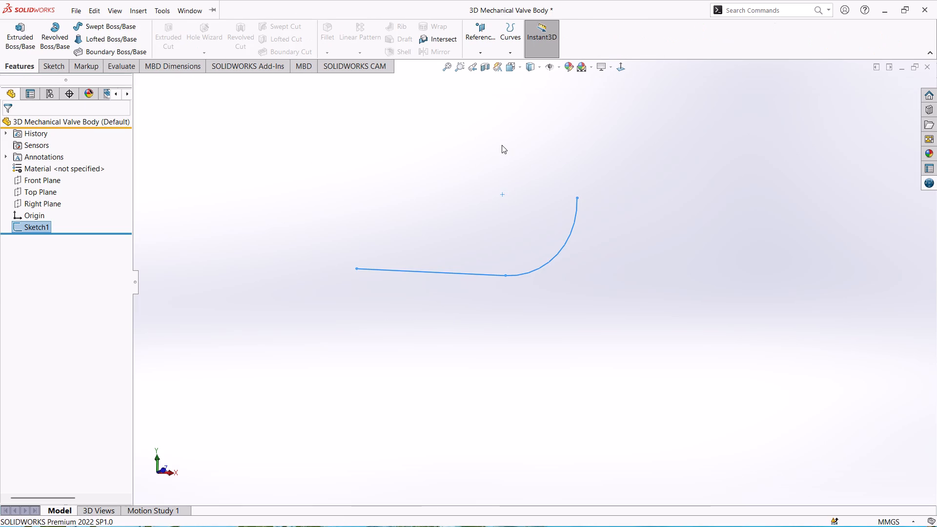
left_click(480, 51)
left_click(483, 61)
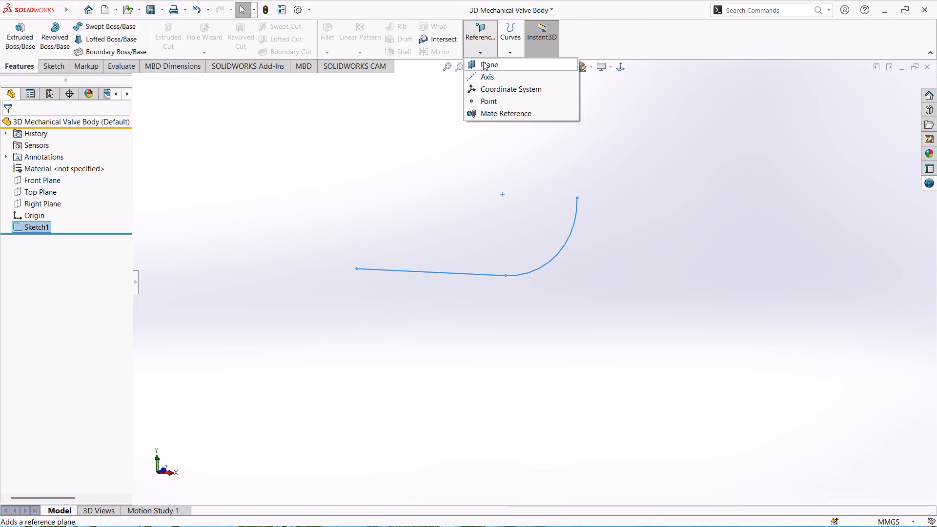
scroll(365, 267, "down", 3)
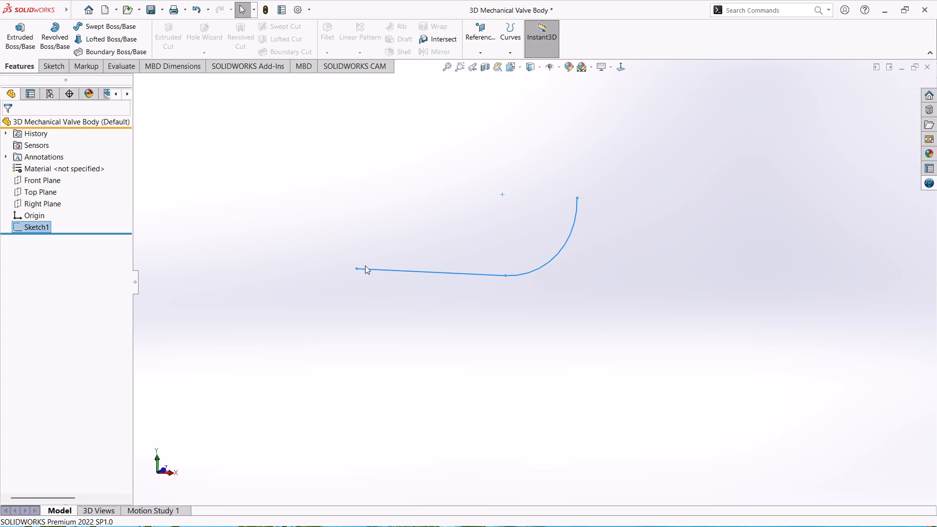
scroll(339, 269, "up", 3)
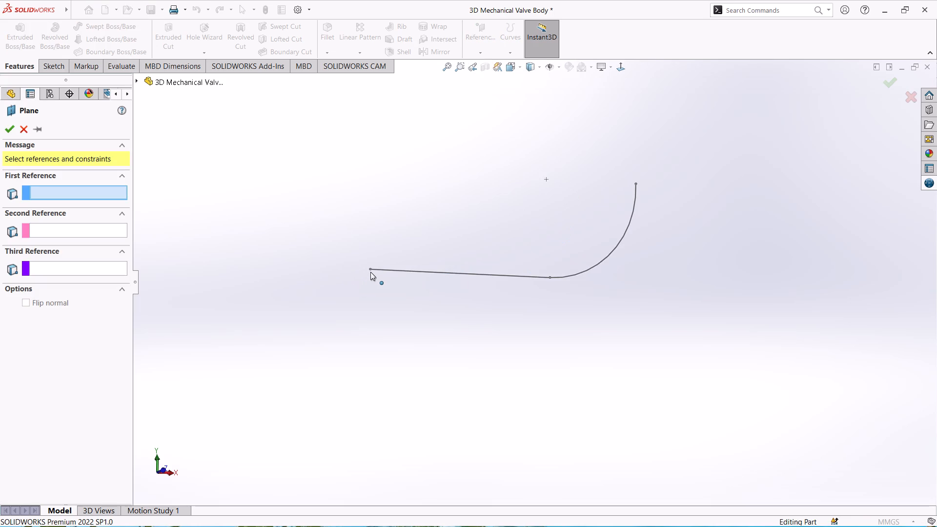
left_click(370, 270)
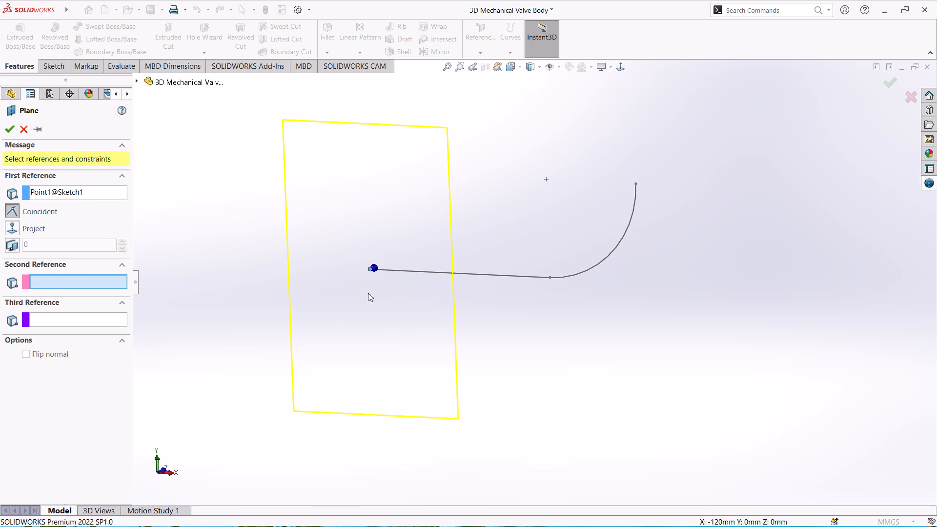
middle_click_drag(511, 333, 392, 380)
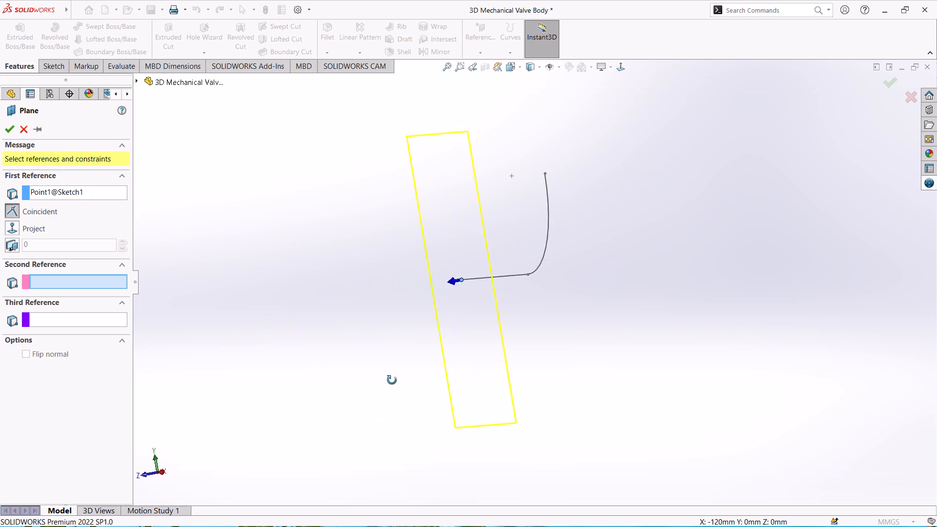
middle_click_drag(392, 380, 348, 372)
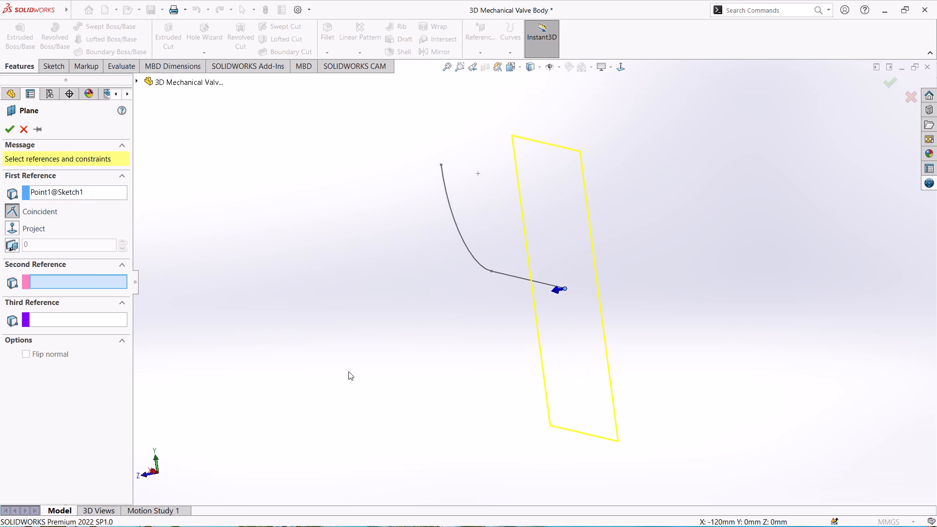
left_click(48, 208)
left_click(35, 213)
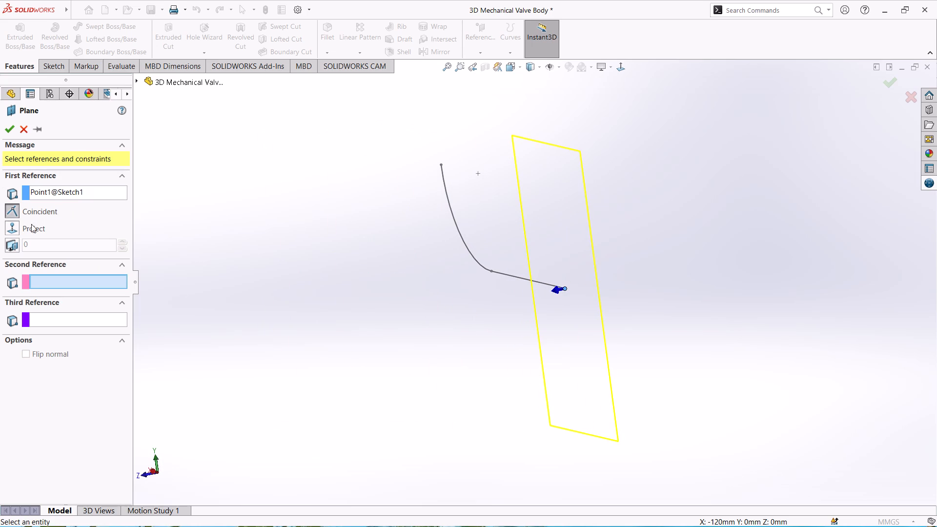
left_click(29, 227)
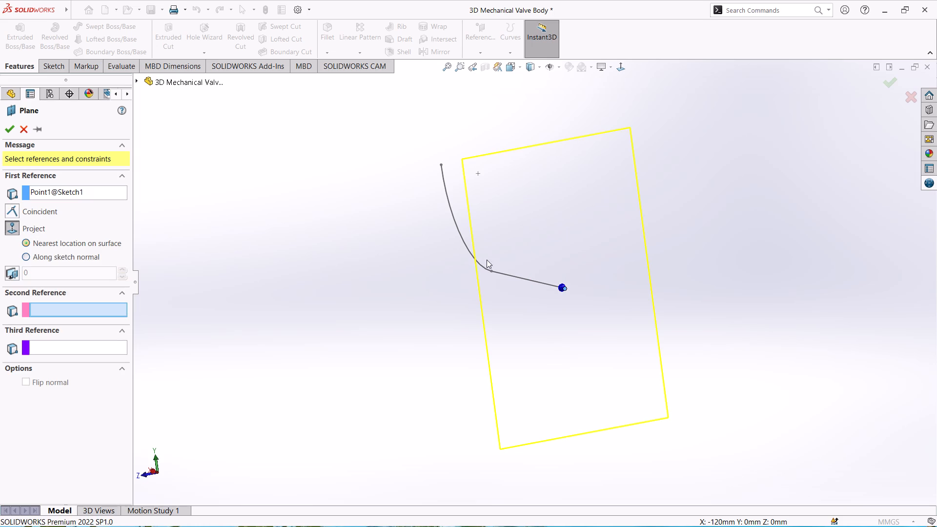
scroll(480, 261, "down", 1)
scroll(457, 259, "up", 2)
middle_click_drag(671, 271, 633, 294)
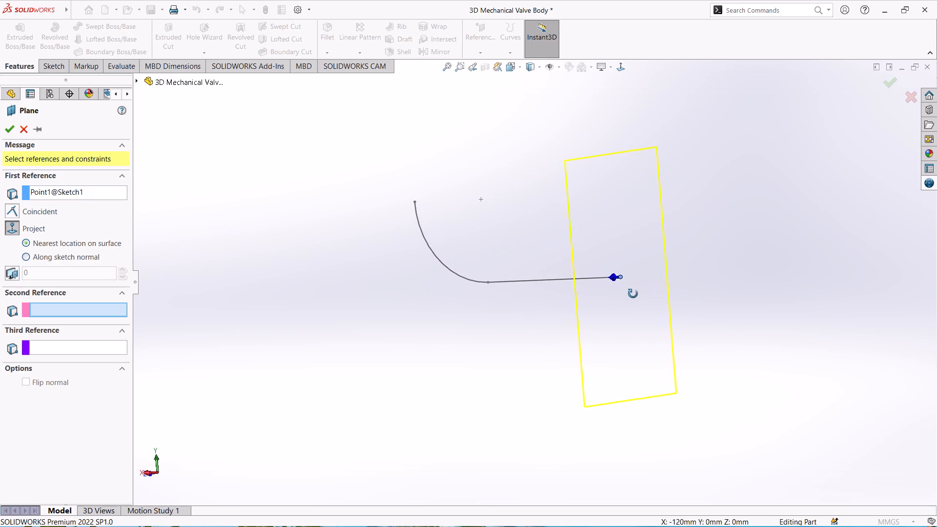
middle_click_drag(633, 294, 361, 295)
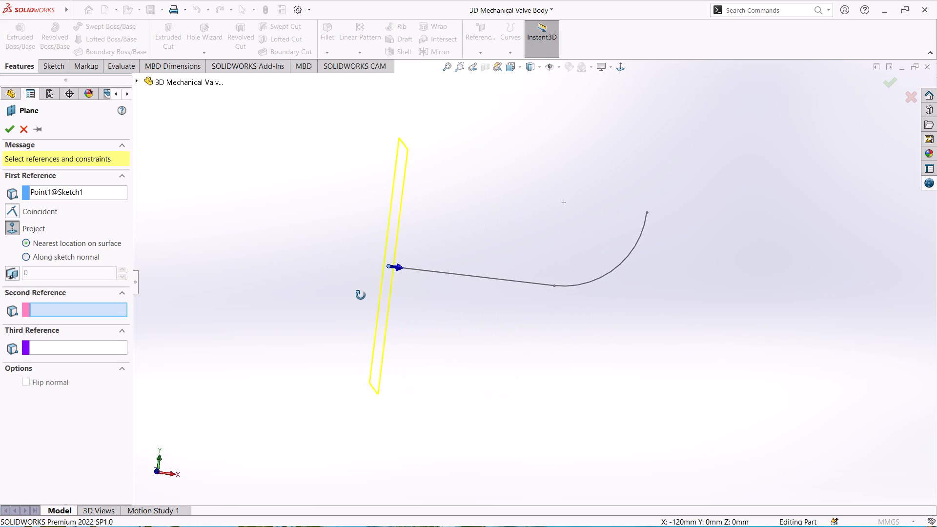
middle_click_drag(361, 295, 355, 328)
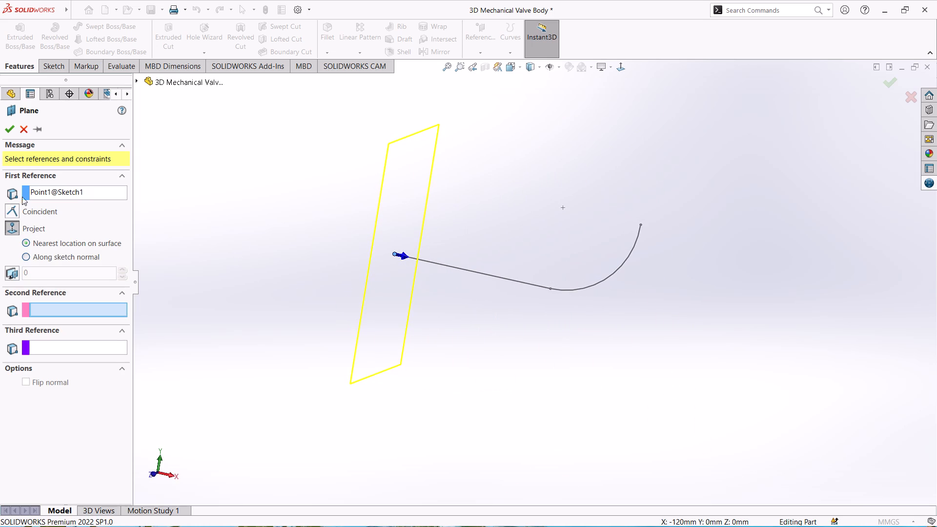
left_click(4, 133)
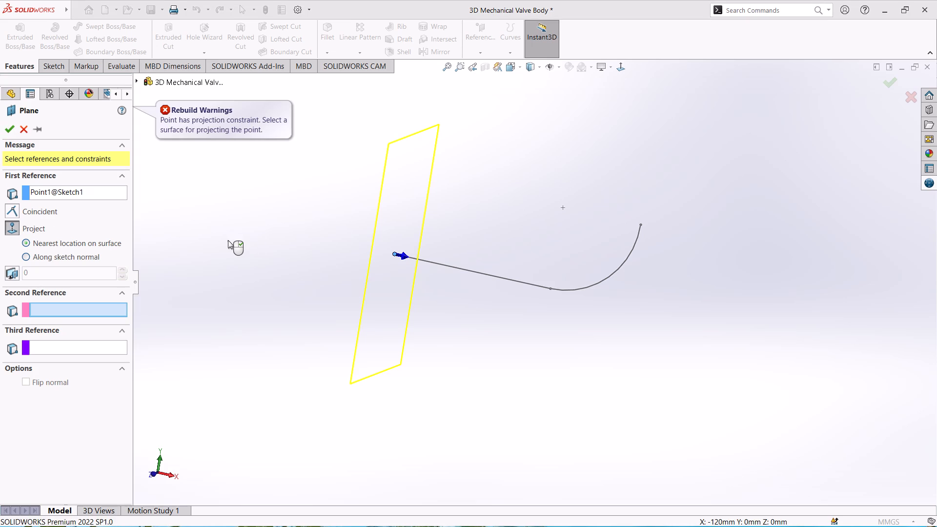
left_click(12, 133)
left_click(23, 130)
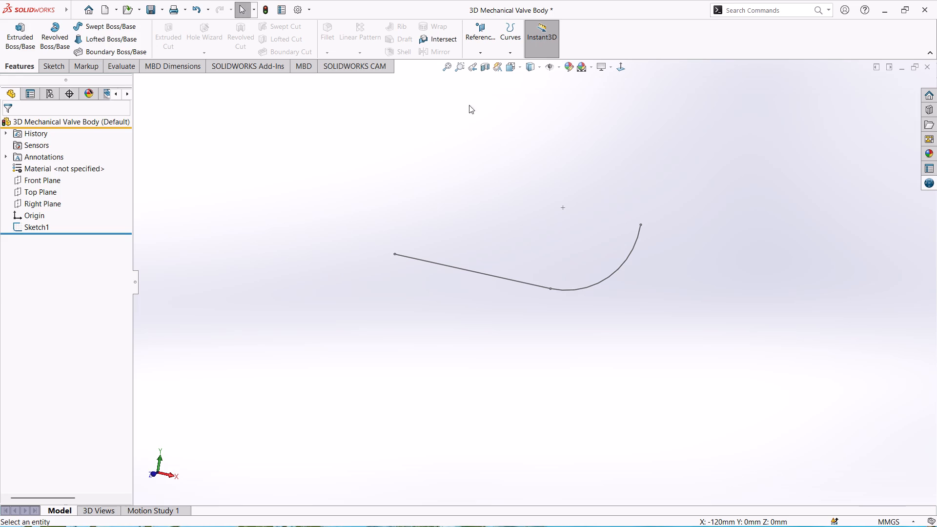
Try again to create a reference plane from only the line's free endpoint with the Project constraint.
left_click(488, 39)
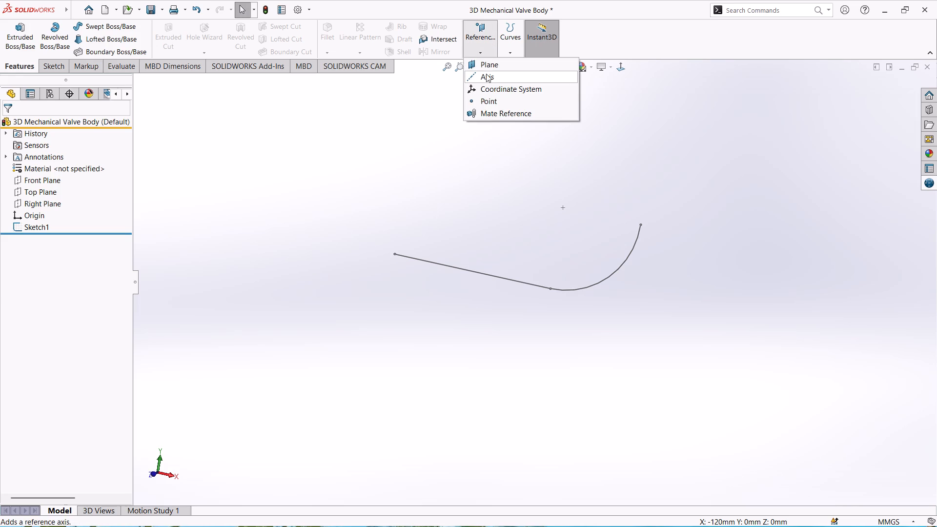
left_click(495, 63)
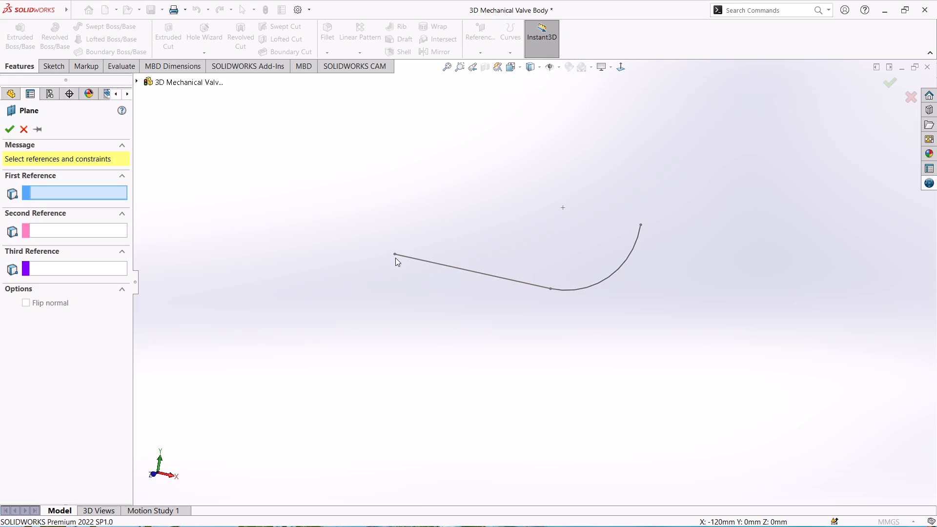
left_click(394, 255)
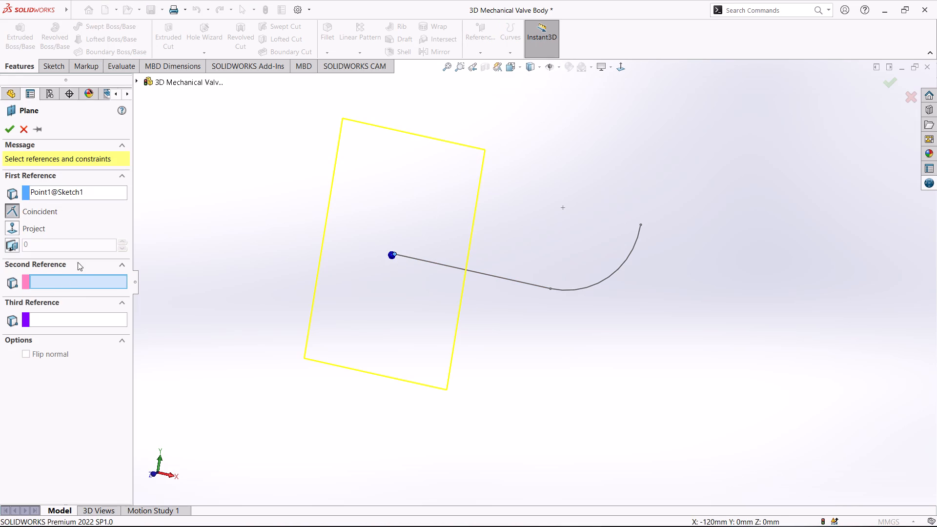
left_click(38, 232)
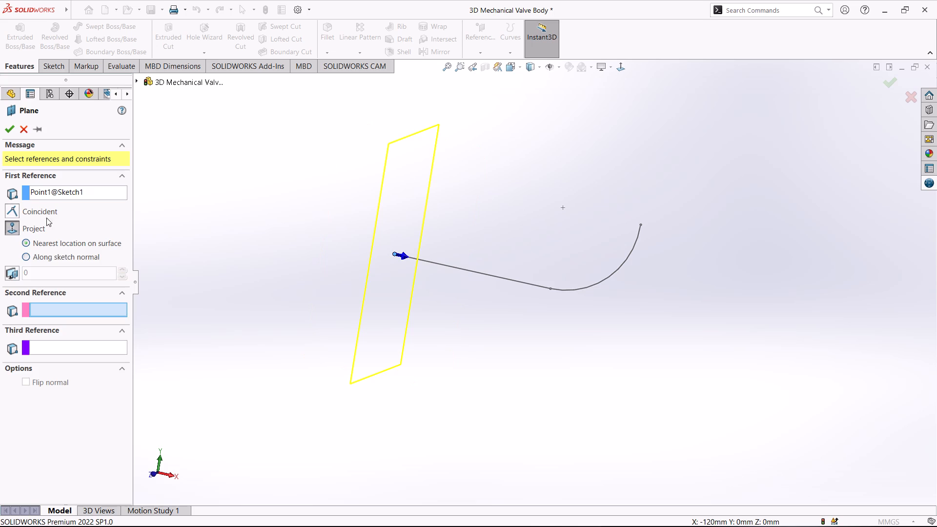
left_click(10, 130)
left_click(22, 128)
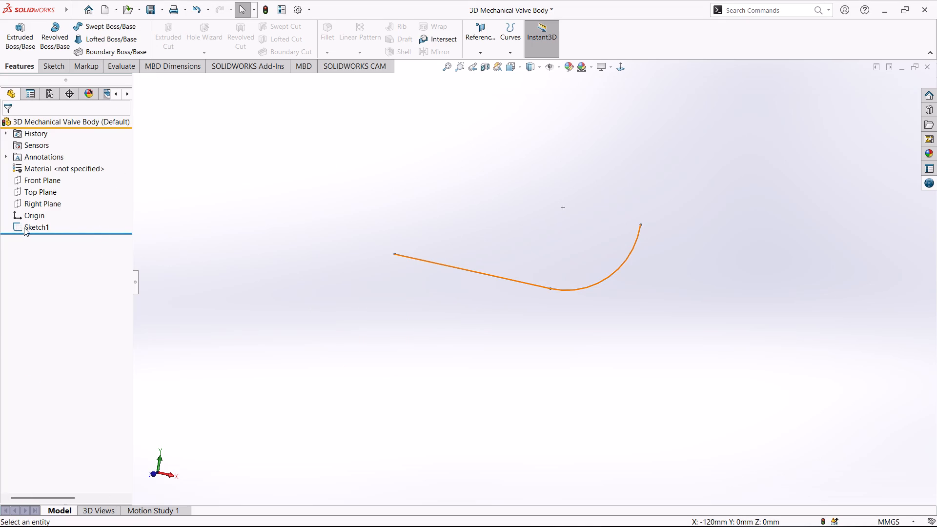
Rebuild the model.
left_click(268, 15)
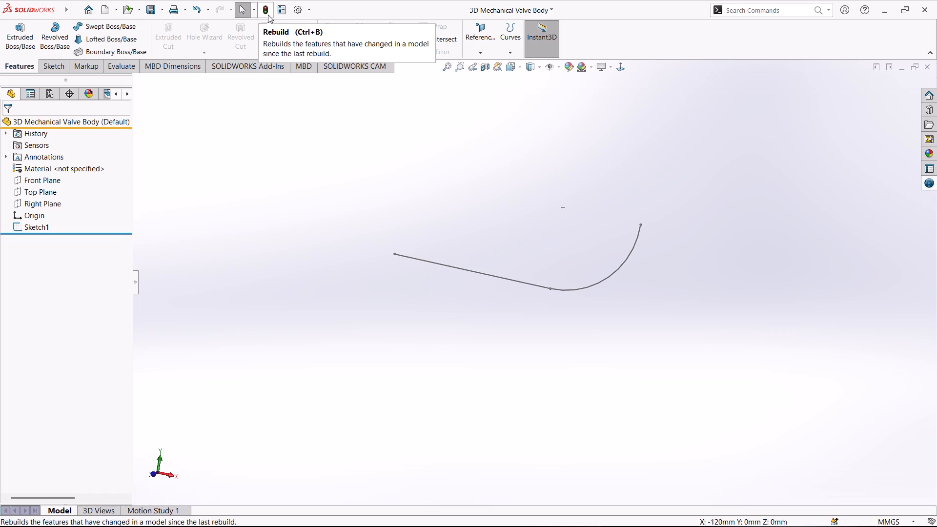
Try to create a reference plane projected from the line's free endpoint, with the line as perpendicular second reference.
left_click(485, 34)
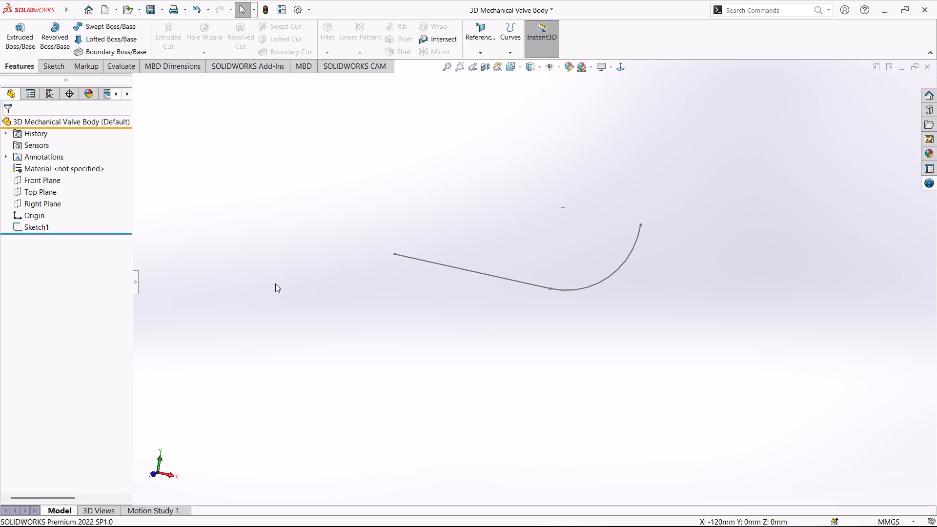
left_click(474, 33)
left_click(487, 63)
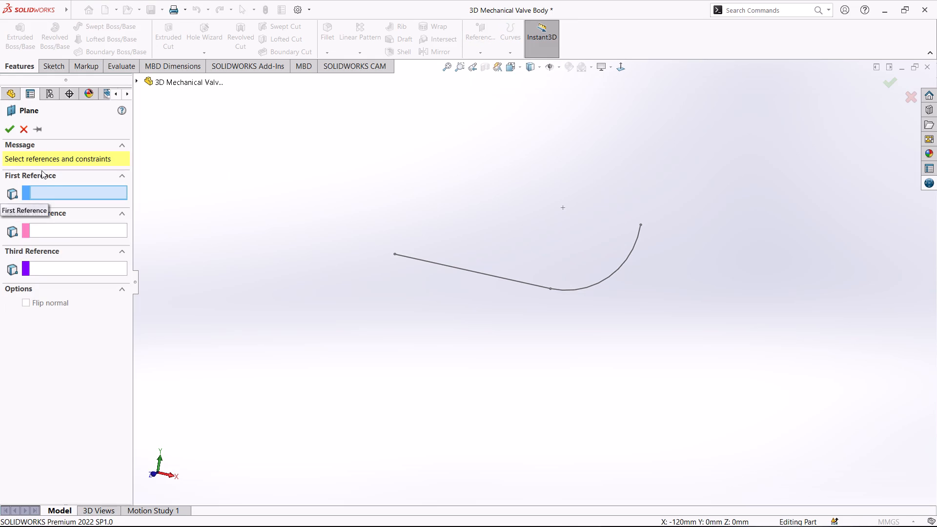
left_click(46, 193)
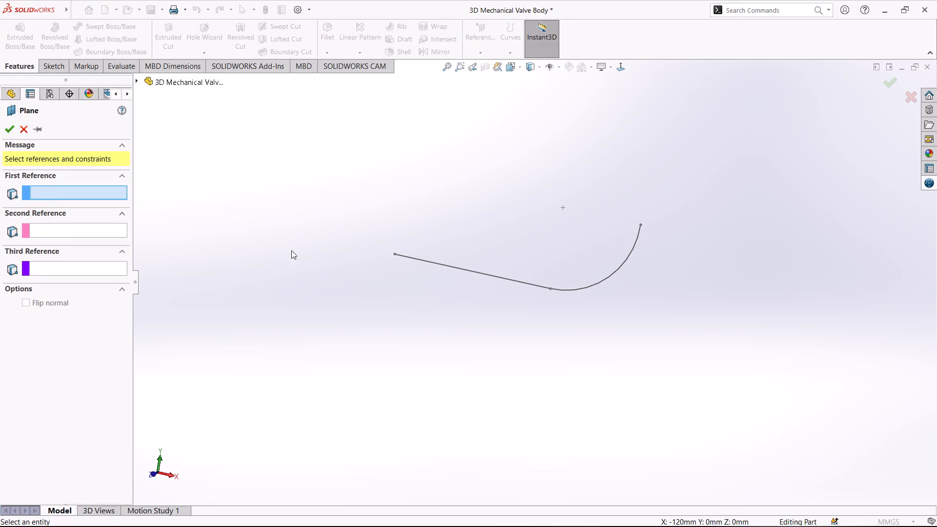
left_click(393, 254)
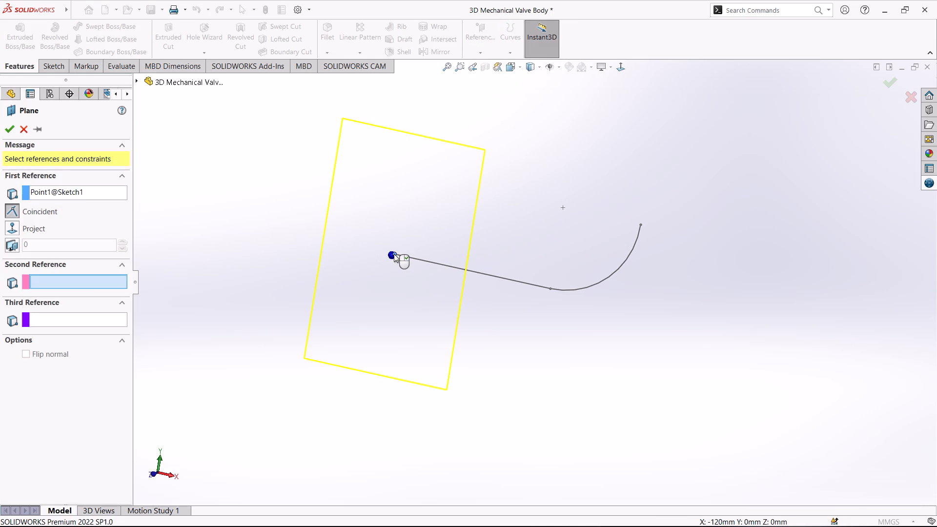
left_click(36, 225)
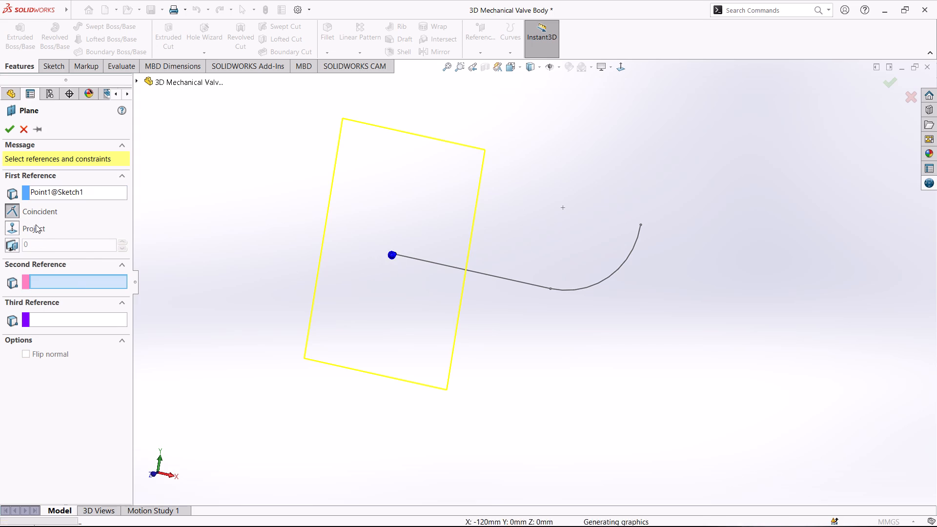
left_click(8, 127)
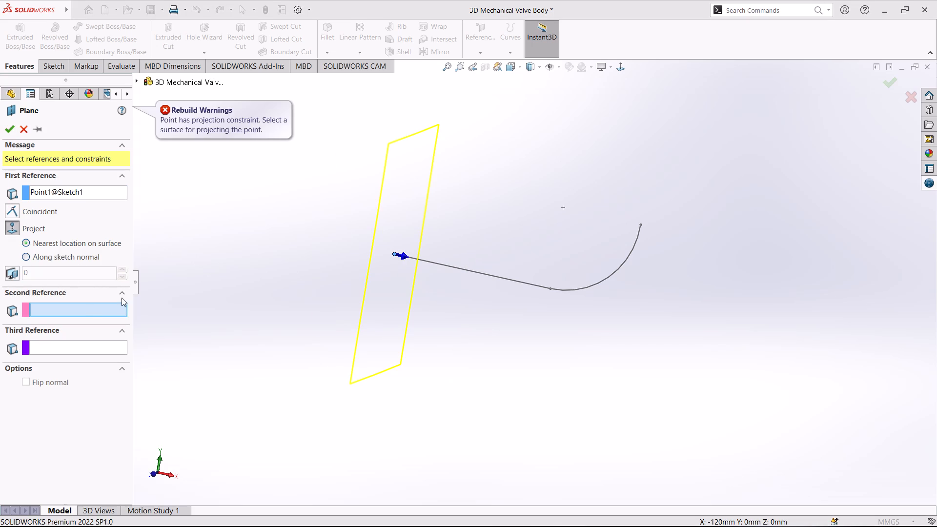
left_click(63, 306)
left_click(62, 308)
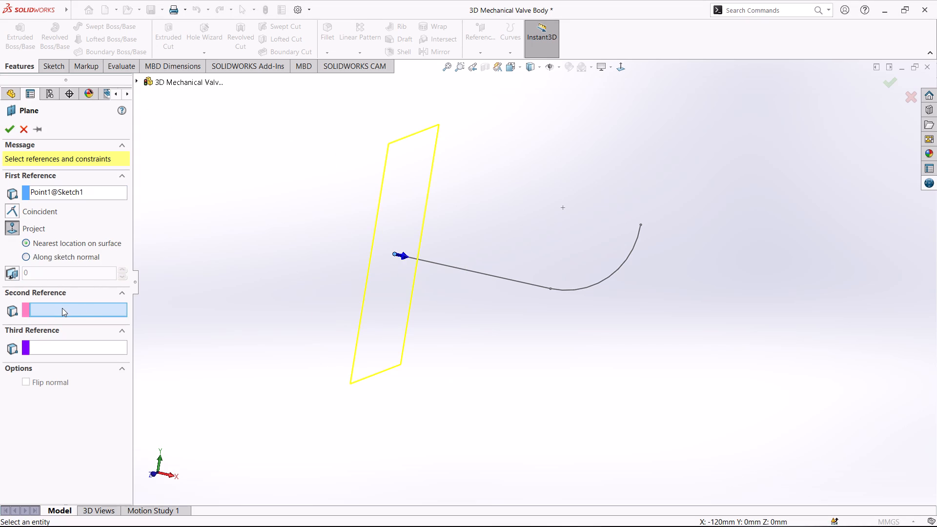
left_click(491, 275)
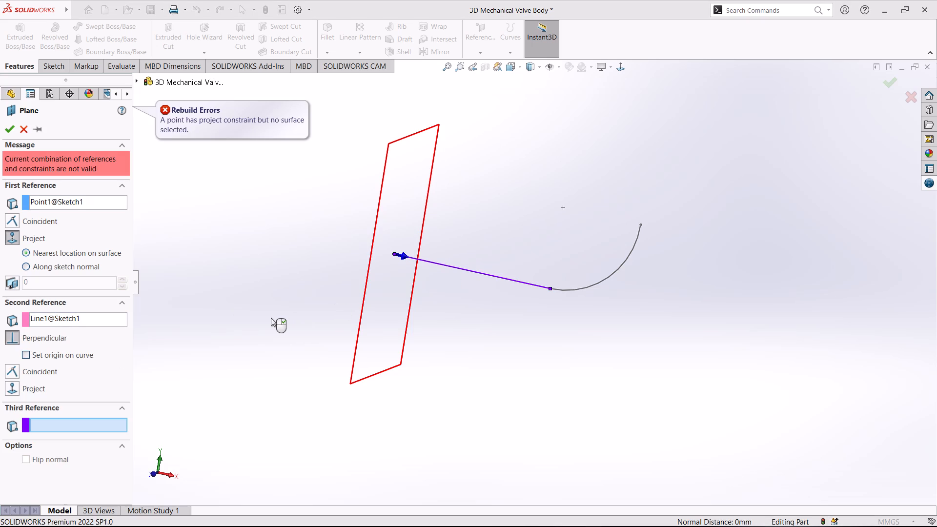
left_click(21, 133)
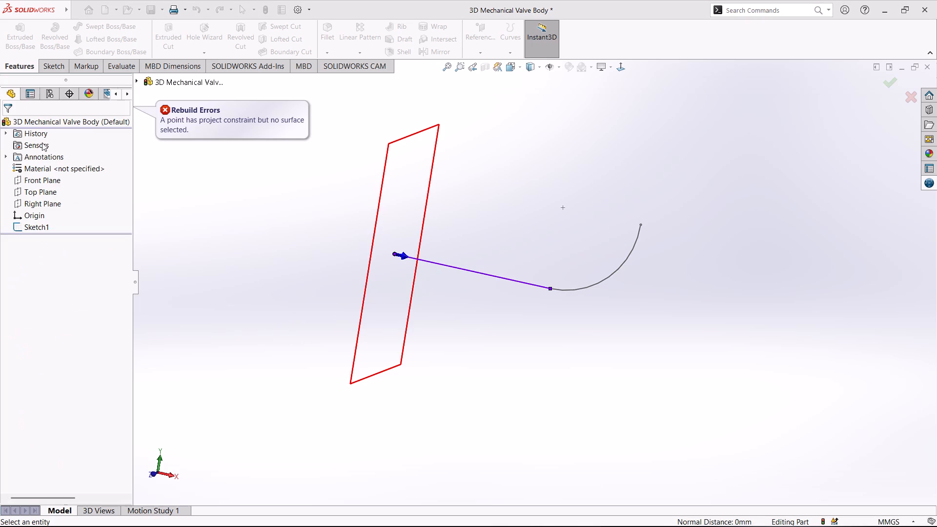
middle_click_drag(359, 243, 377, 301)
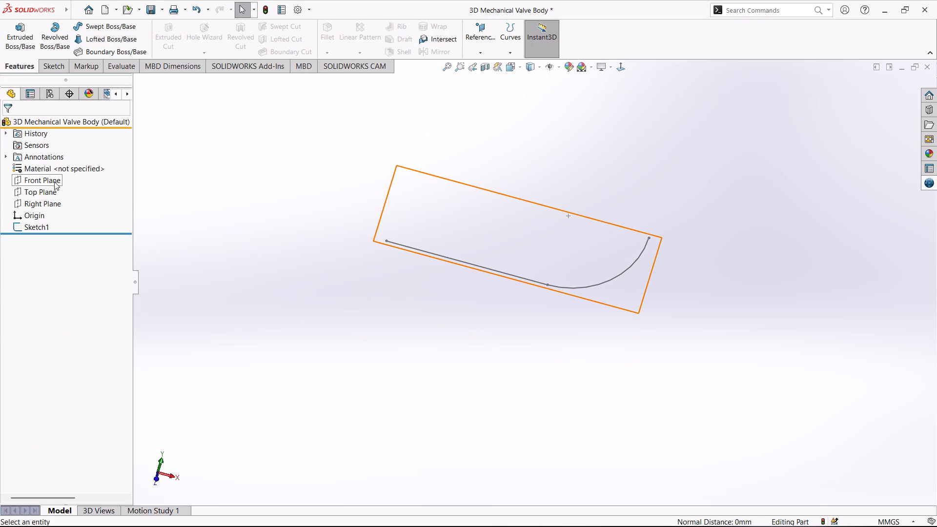
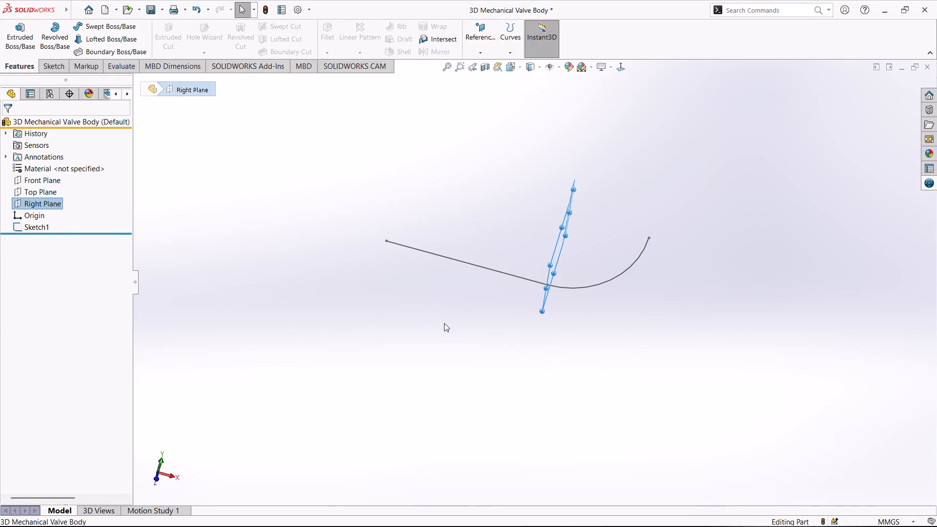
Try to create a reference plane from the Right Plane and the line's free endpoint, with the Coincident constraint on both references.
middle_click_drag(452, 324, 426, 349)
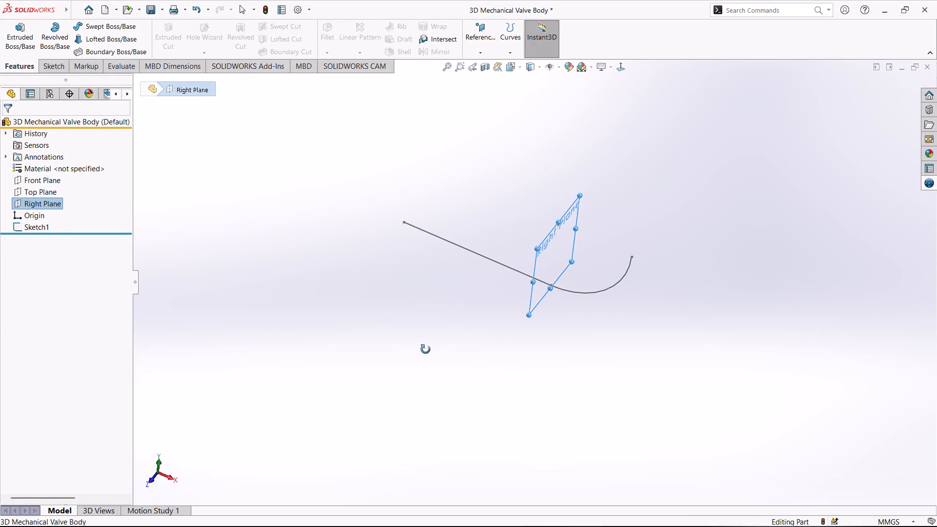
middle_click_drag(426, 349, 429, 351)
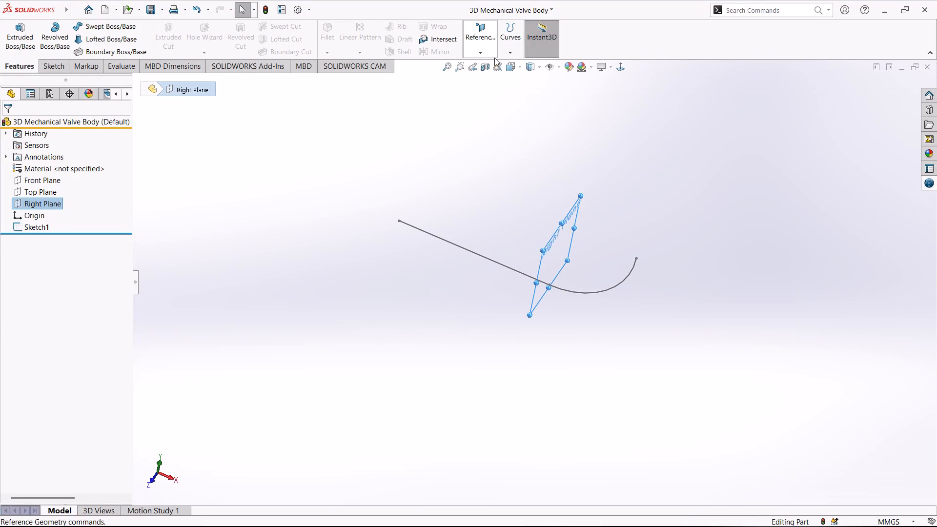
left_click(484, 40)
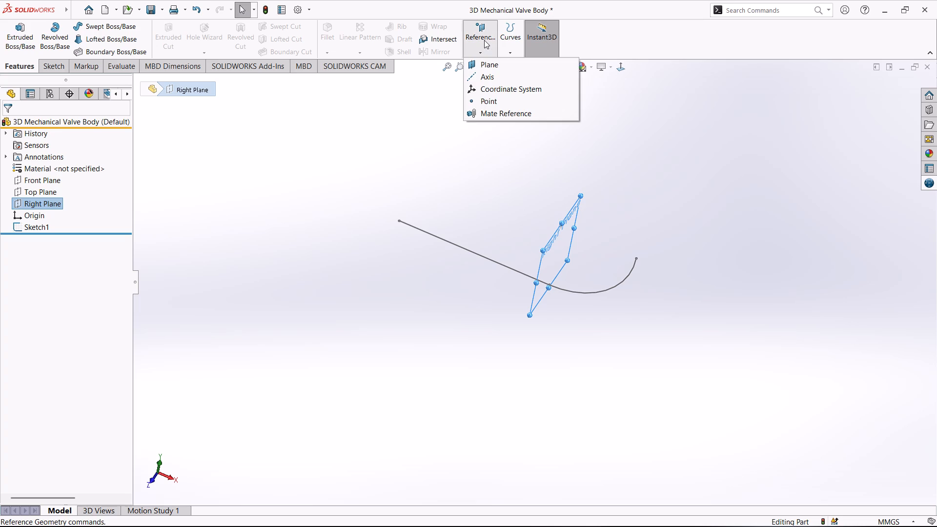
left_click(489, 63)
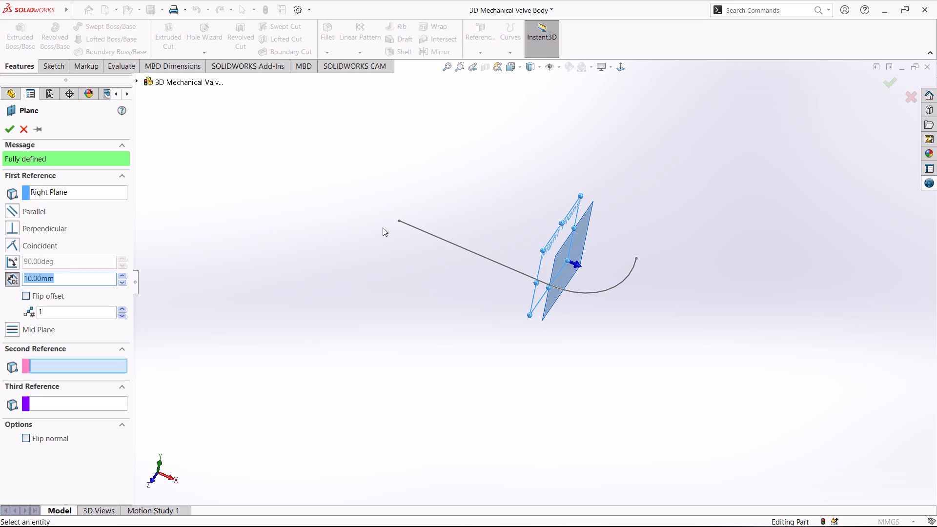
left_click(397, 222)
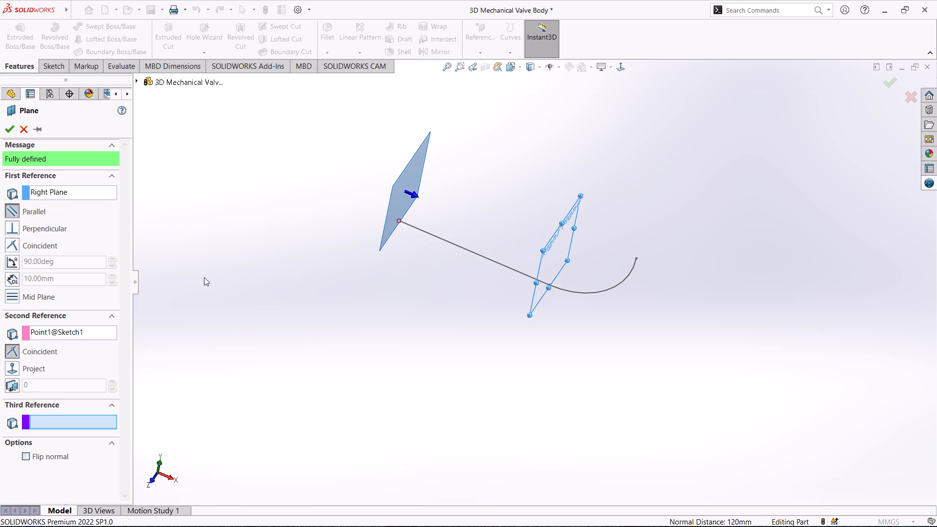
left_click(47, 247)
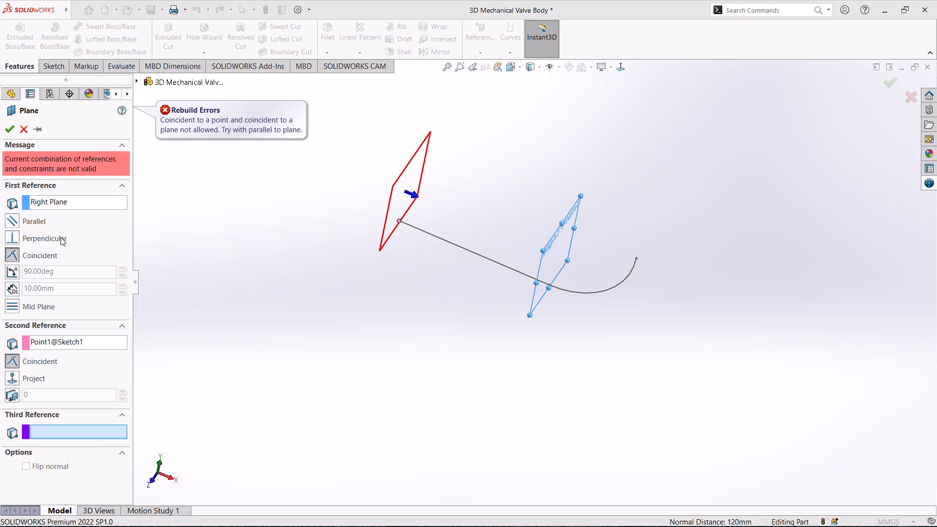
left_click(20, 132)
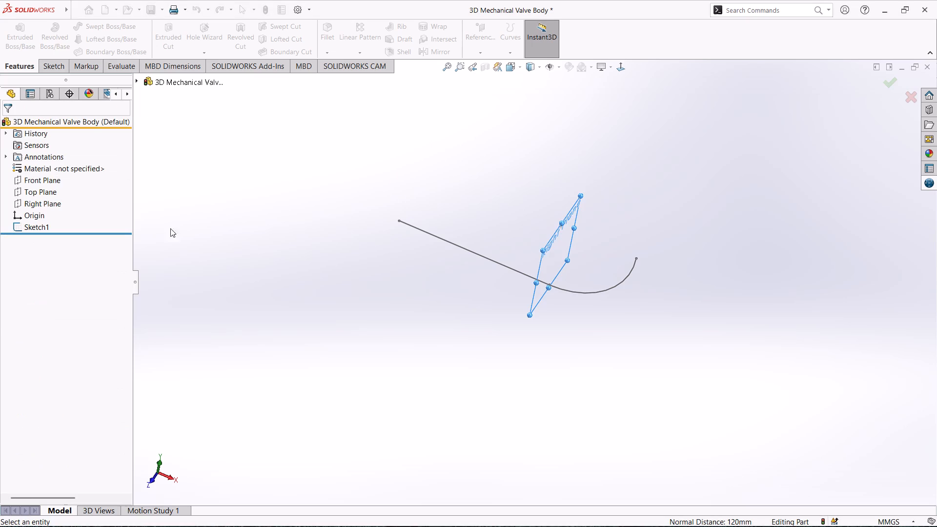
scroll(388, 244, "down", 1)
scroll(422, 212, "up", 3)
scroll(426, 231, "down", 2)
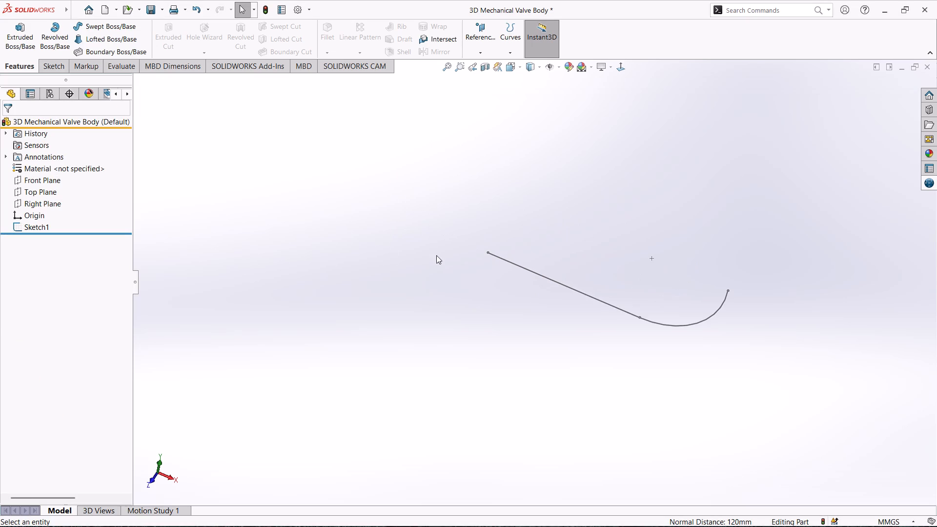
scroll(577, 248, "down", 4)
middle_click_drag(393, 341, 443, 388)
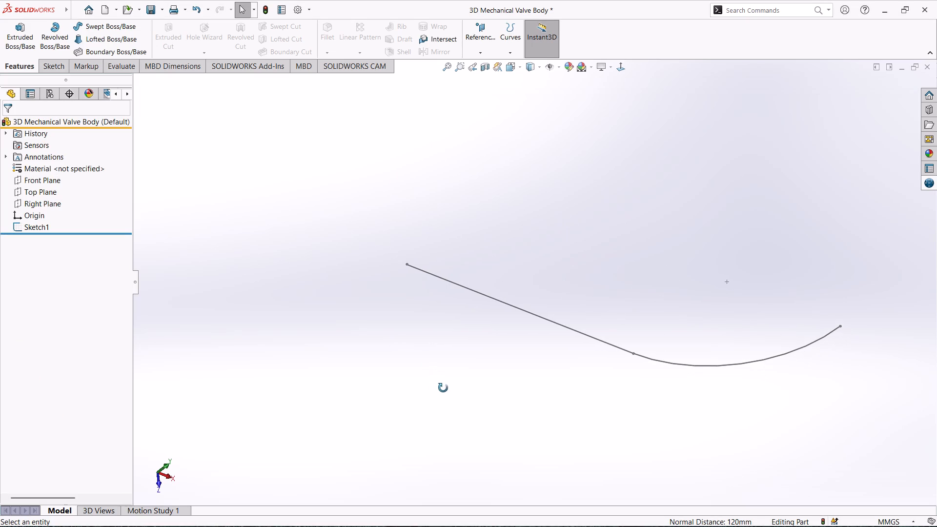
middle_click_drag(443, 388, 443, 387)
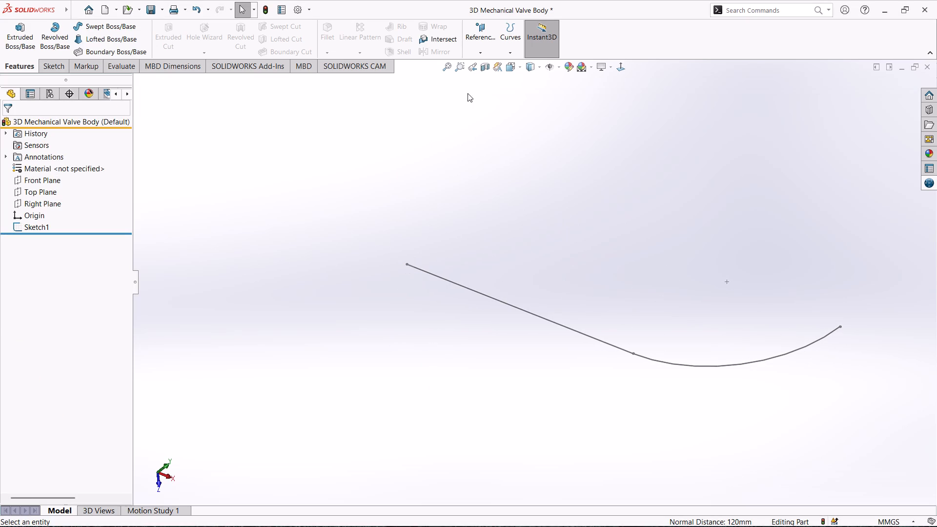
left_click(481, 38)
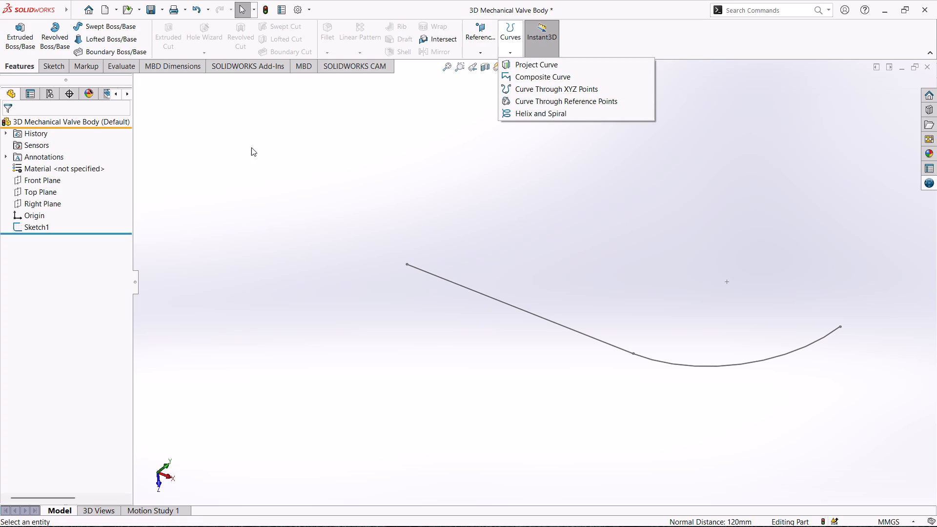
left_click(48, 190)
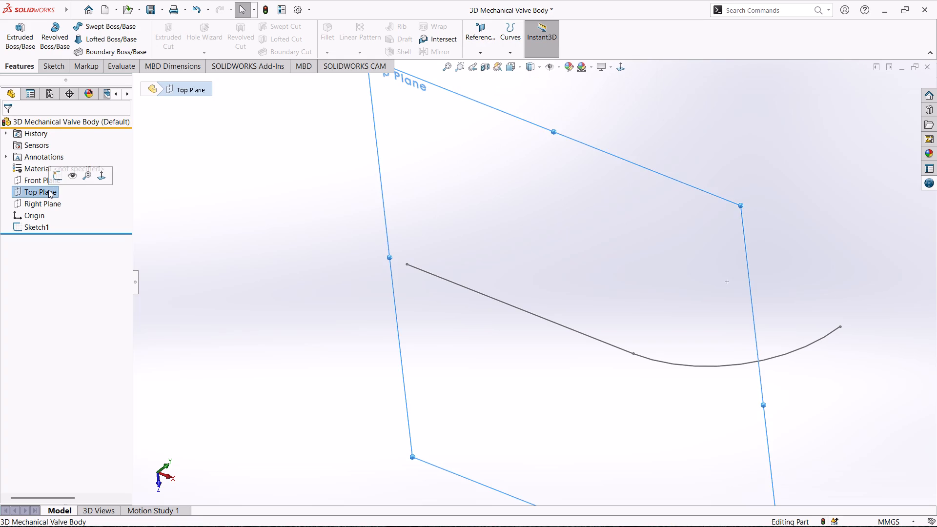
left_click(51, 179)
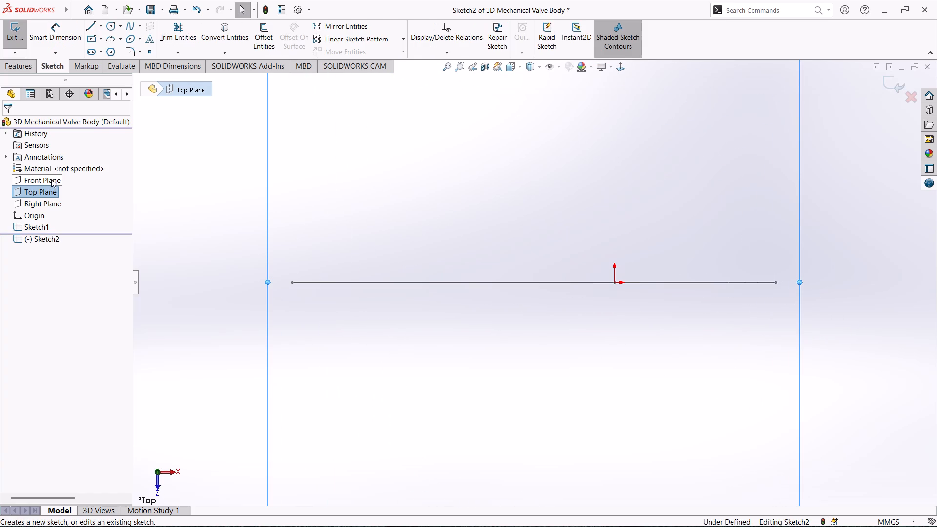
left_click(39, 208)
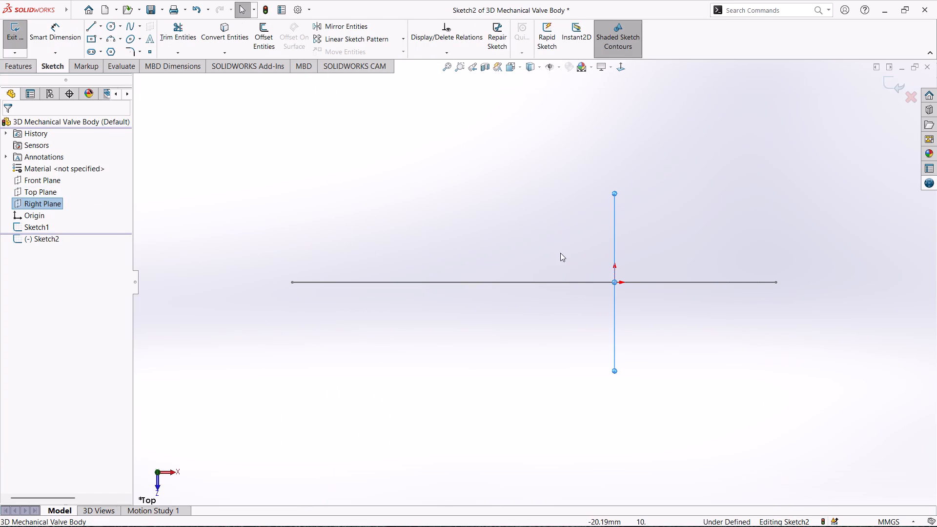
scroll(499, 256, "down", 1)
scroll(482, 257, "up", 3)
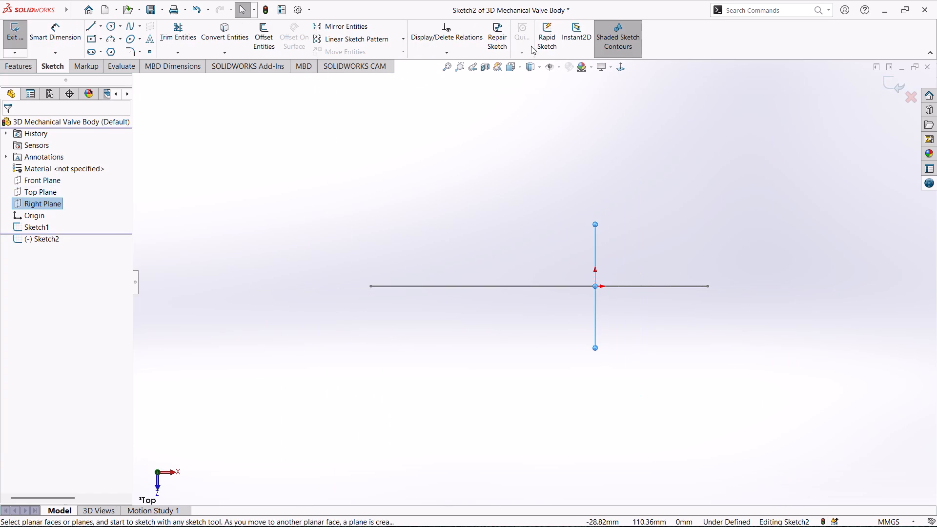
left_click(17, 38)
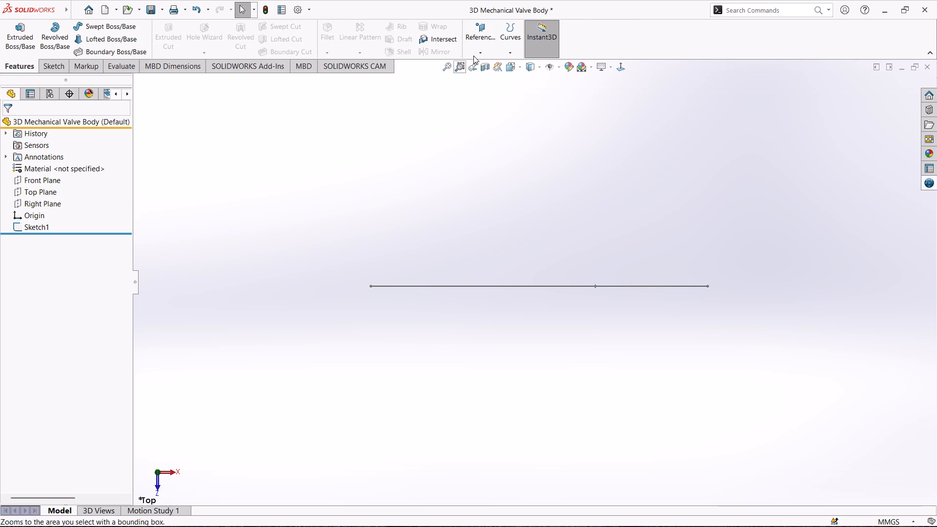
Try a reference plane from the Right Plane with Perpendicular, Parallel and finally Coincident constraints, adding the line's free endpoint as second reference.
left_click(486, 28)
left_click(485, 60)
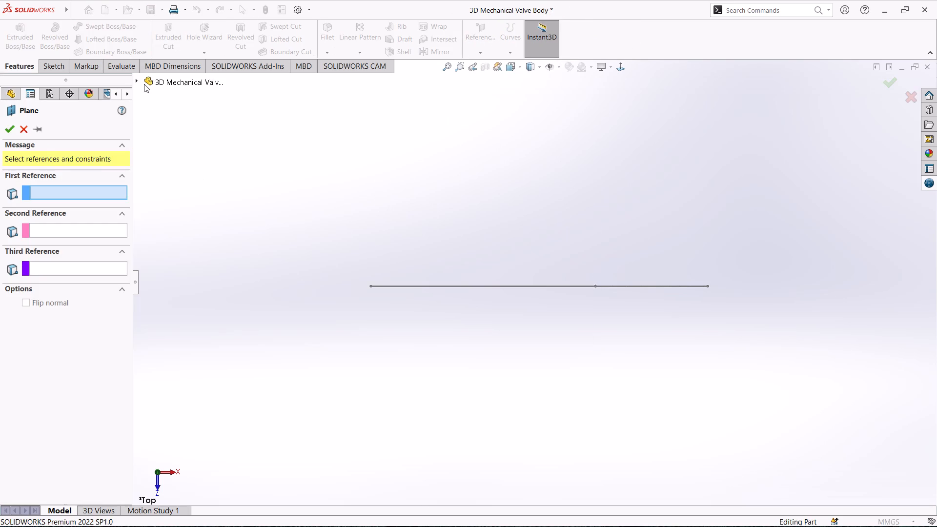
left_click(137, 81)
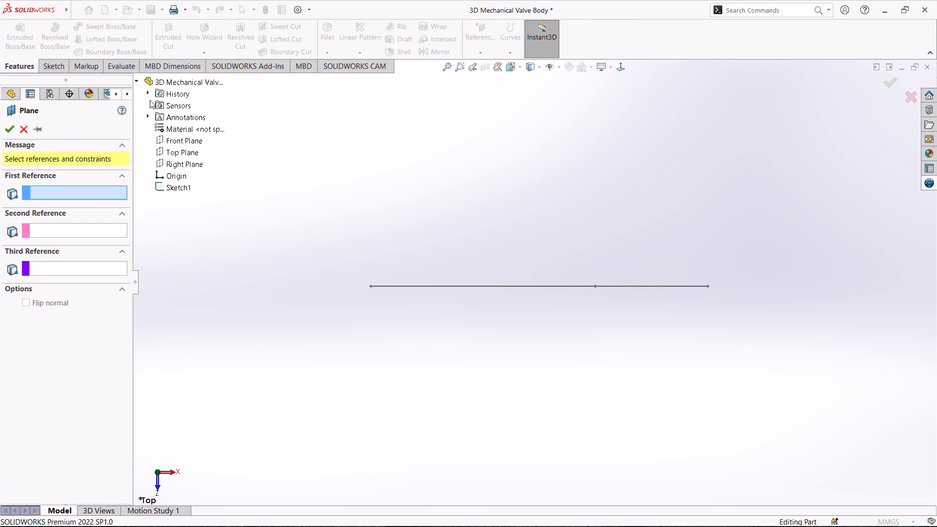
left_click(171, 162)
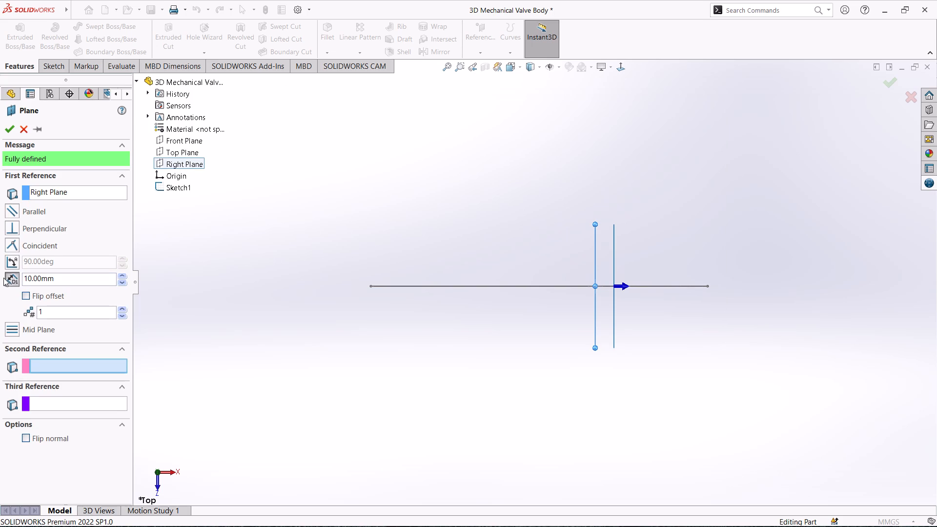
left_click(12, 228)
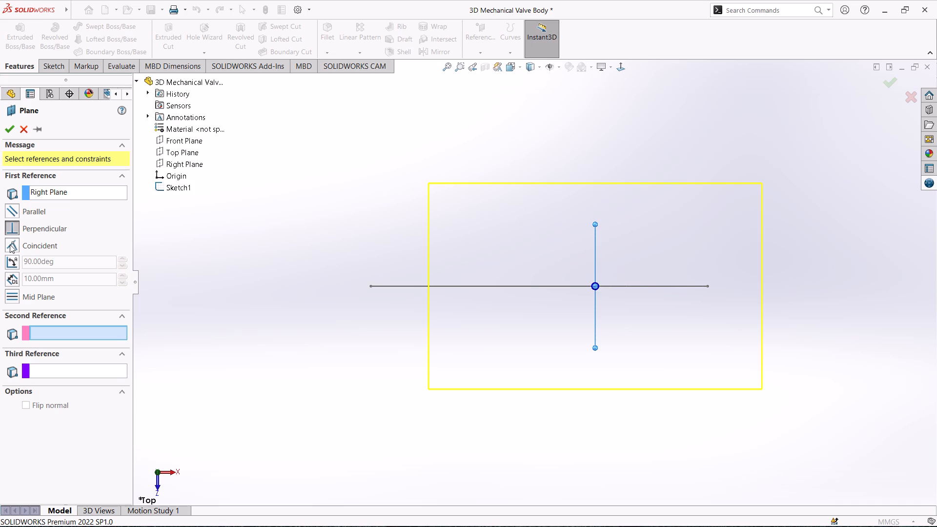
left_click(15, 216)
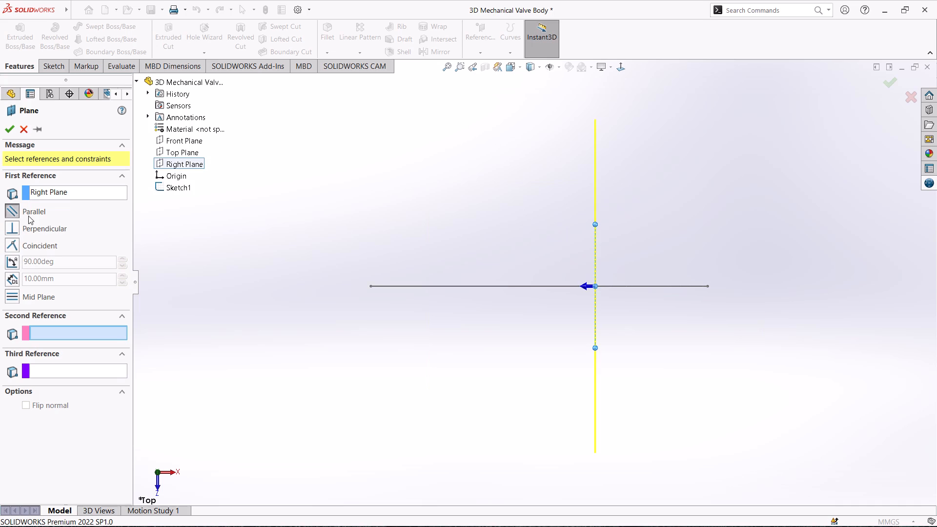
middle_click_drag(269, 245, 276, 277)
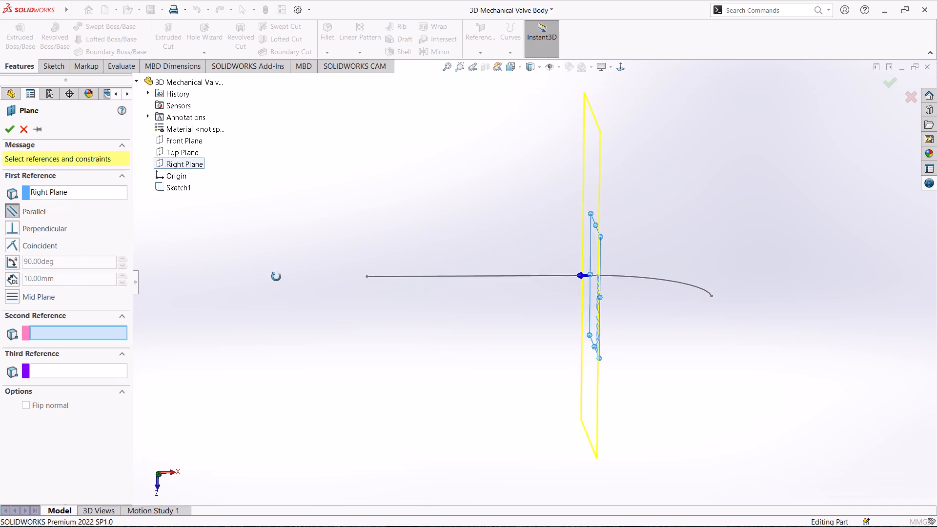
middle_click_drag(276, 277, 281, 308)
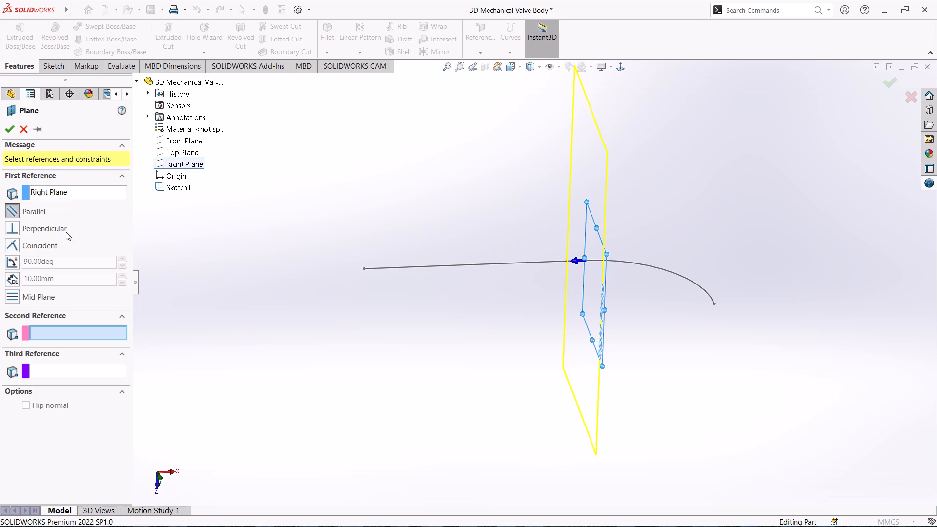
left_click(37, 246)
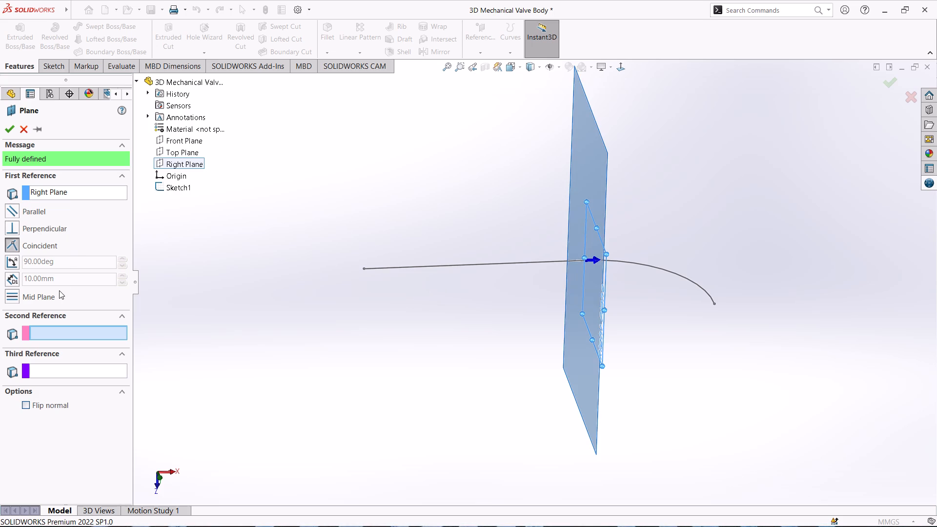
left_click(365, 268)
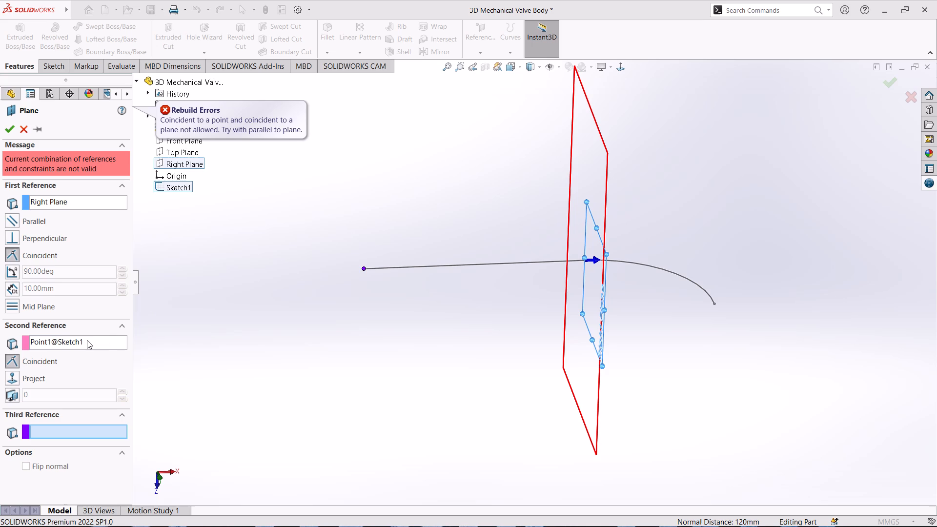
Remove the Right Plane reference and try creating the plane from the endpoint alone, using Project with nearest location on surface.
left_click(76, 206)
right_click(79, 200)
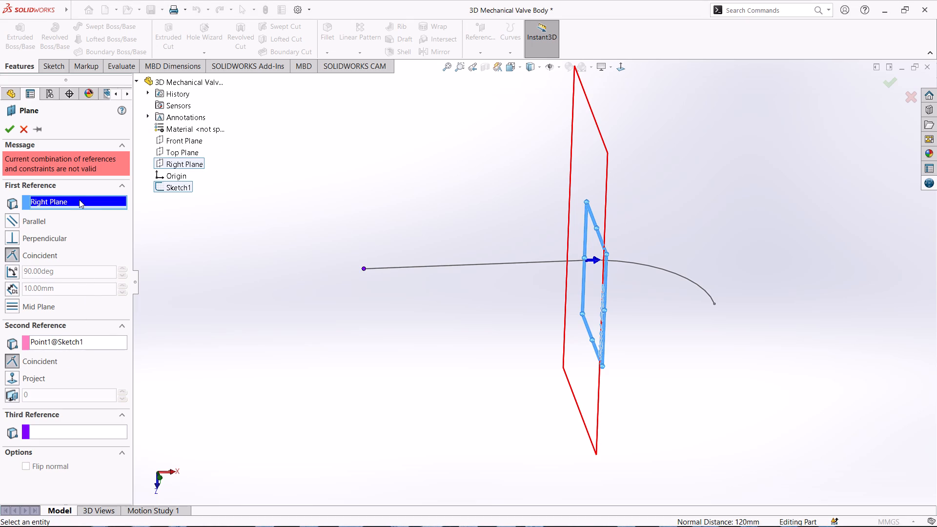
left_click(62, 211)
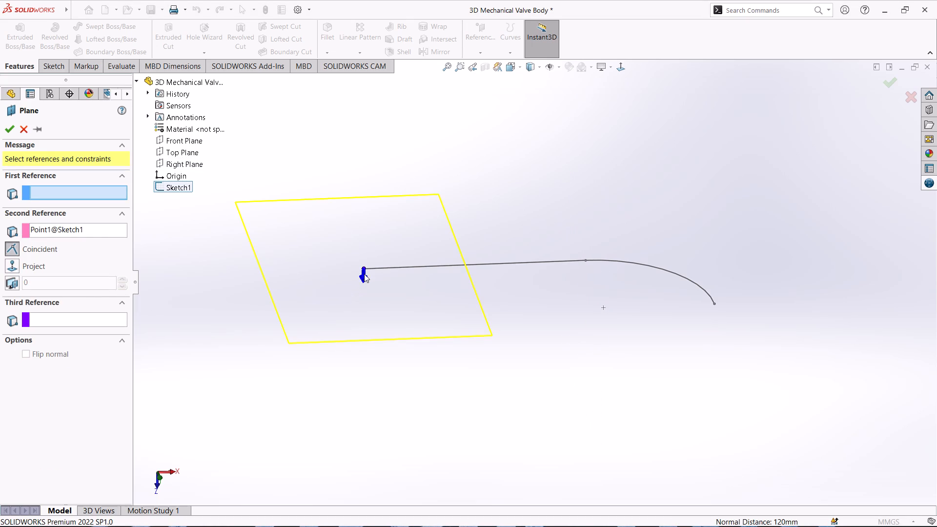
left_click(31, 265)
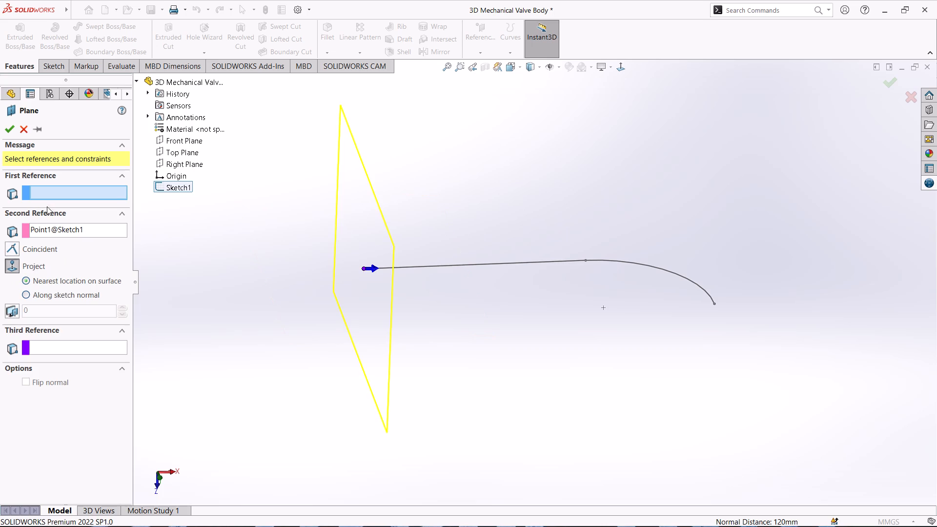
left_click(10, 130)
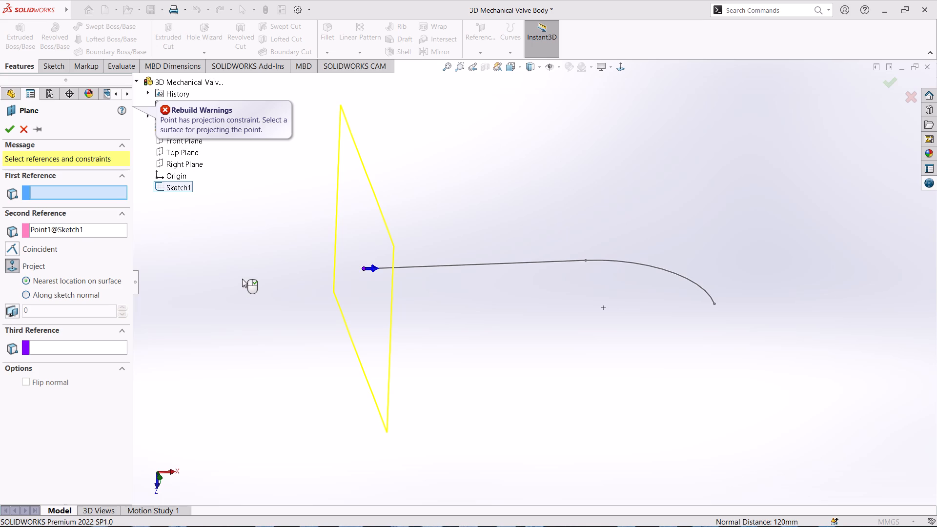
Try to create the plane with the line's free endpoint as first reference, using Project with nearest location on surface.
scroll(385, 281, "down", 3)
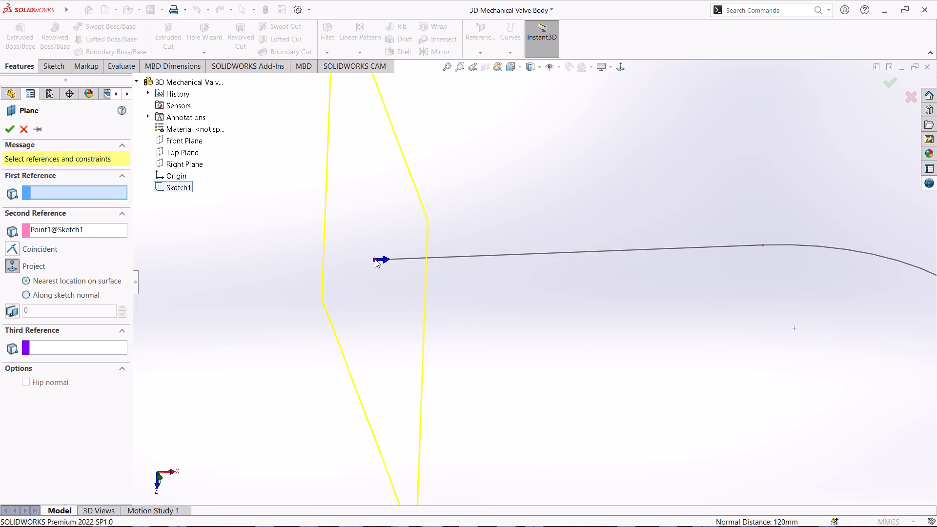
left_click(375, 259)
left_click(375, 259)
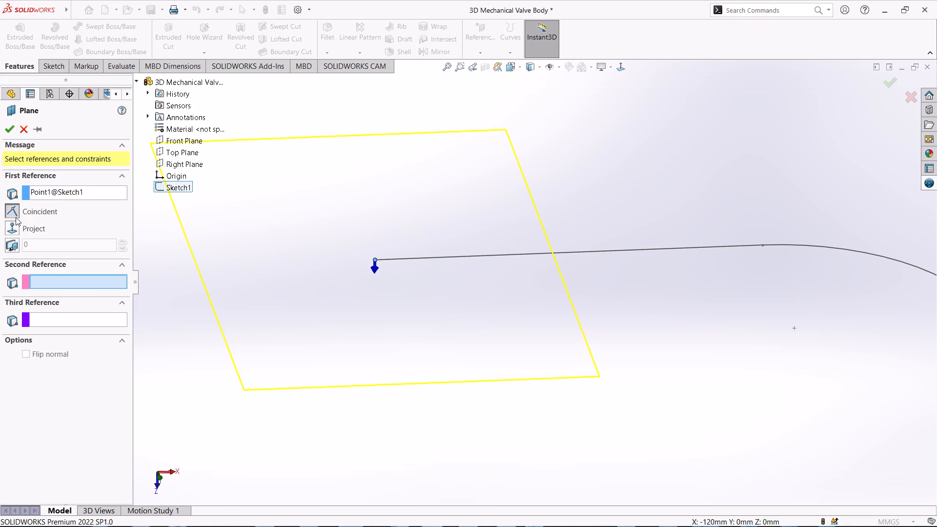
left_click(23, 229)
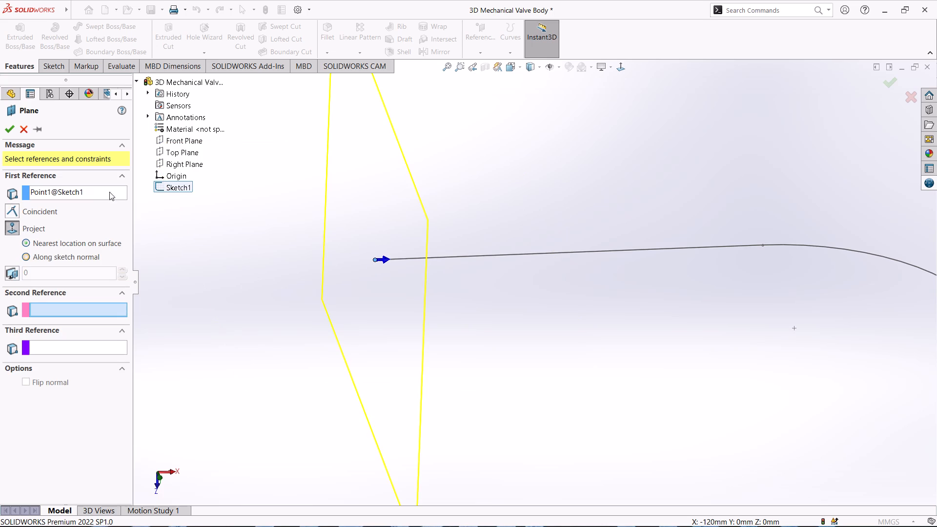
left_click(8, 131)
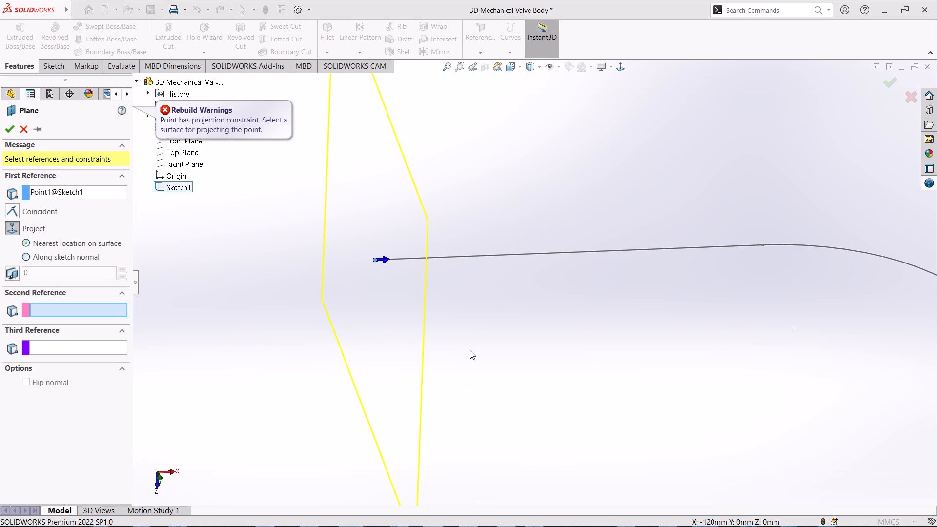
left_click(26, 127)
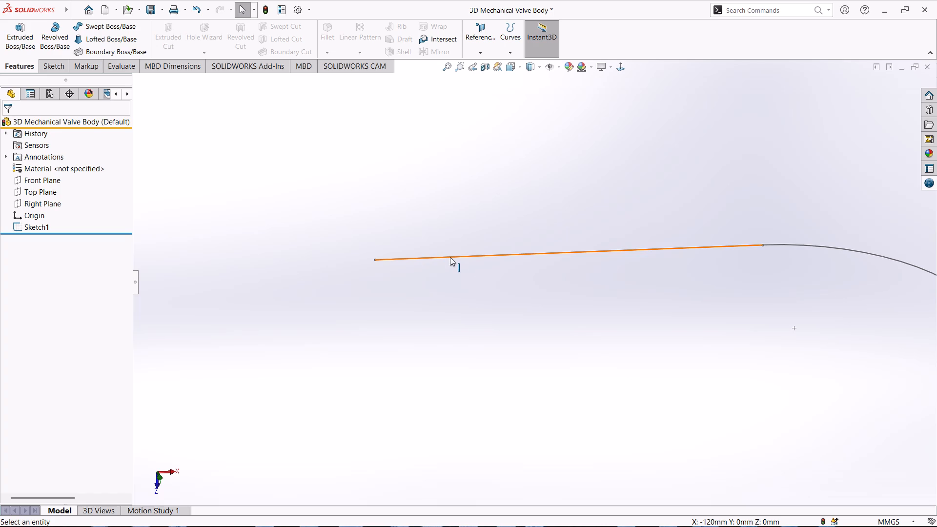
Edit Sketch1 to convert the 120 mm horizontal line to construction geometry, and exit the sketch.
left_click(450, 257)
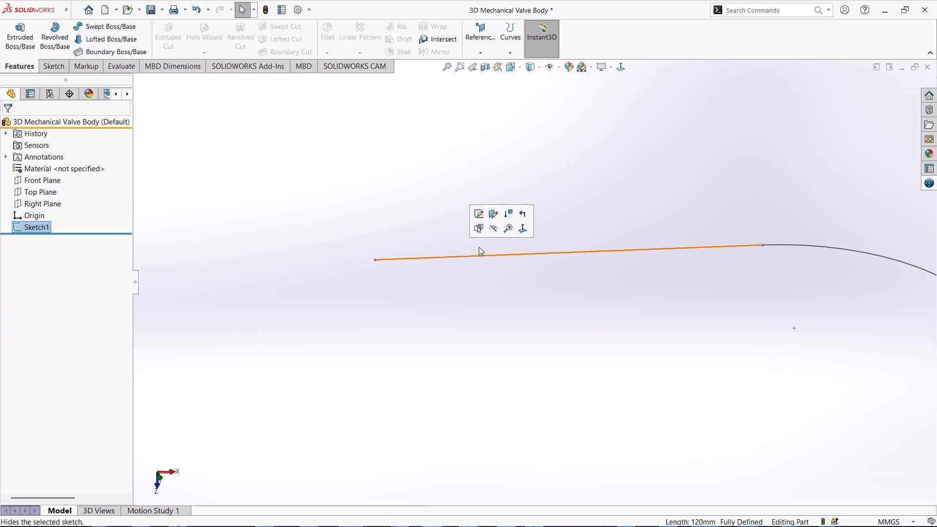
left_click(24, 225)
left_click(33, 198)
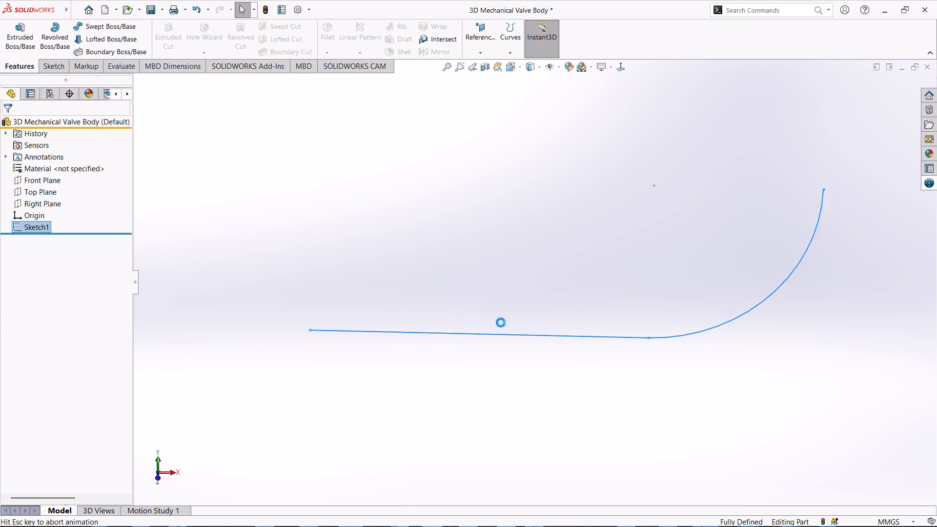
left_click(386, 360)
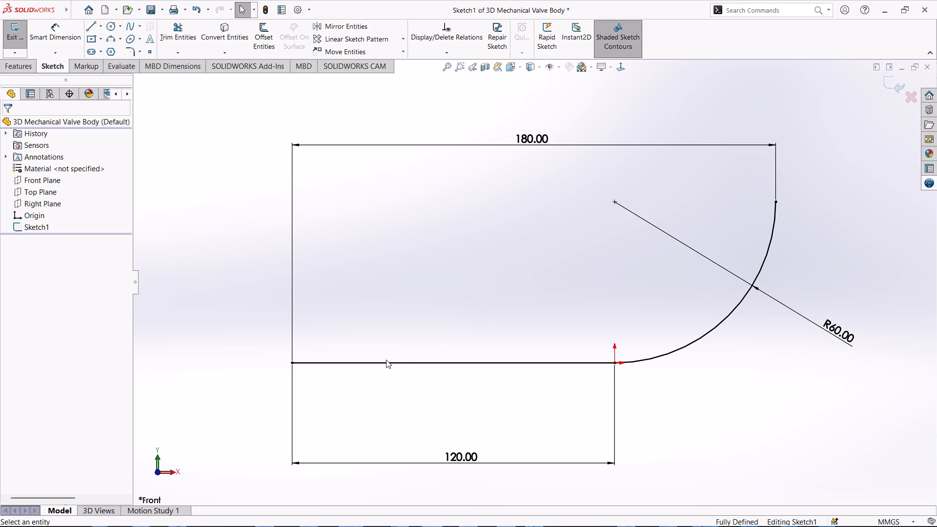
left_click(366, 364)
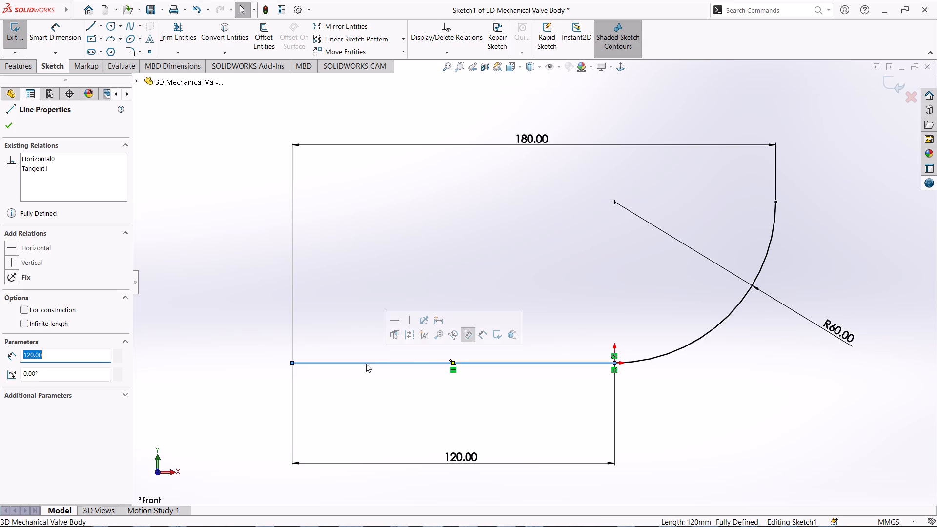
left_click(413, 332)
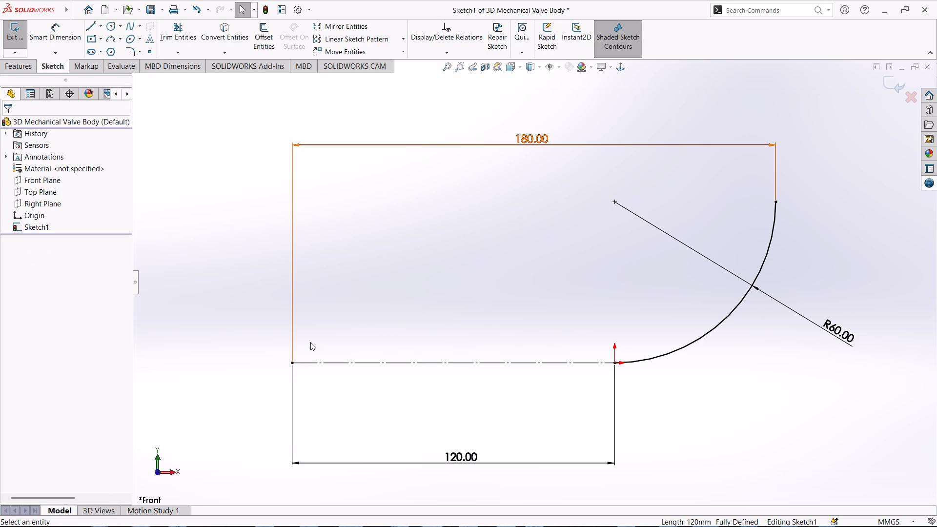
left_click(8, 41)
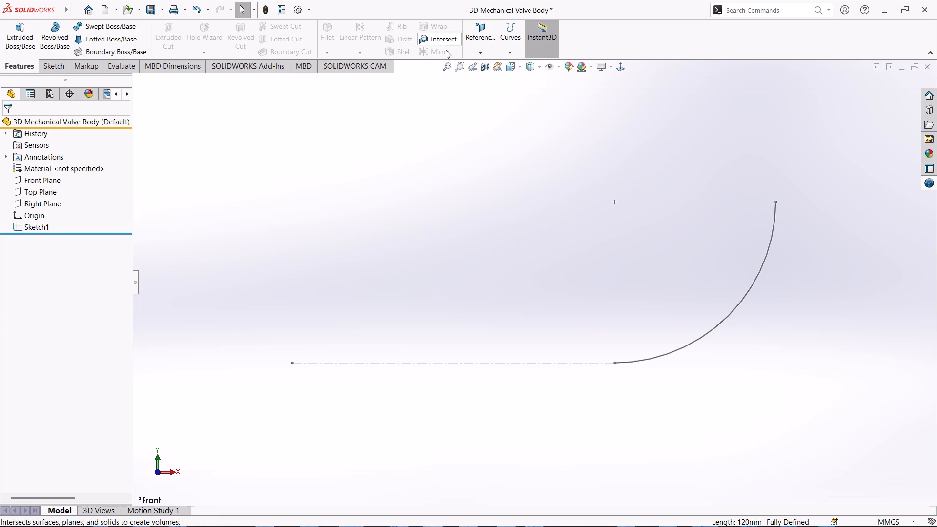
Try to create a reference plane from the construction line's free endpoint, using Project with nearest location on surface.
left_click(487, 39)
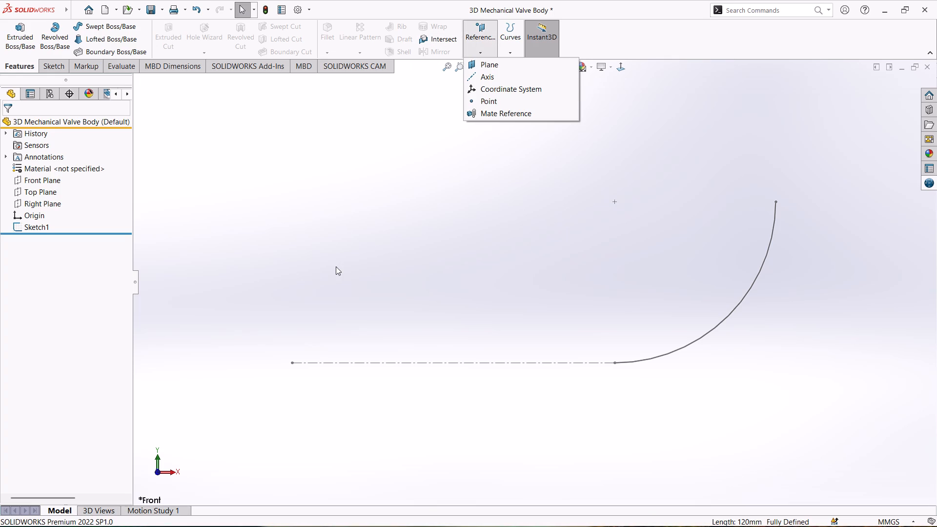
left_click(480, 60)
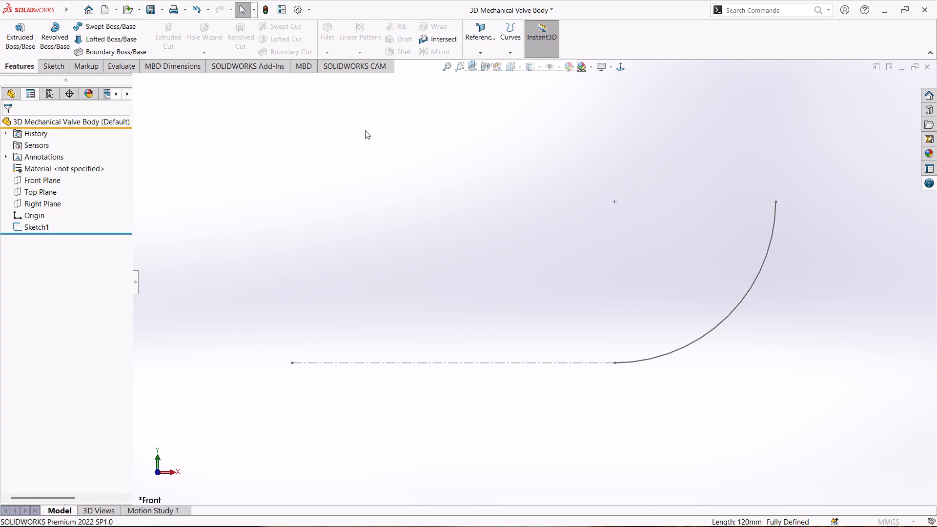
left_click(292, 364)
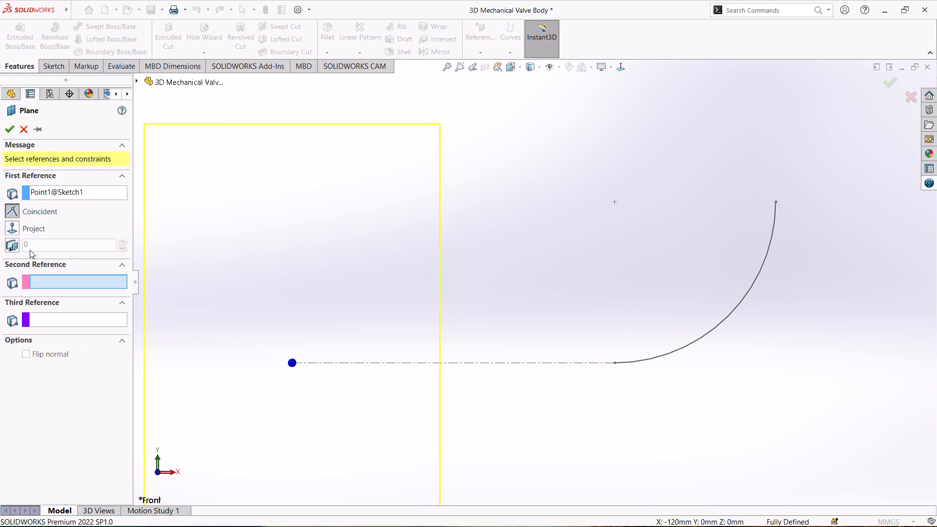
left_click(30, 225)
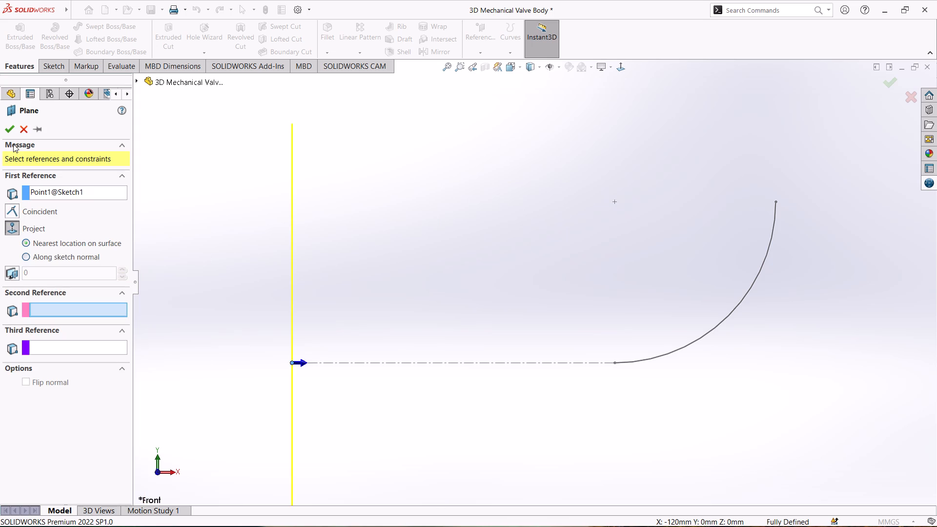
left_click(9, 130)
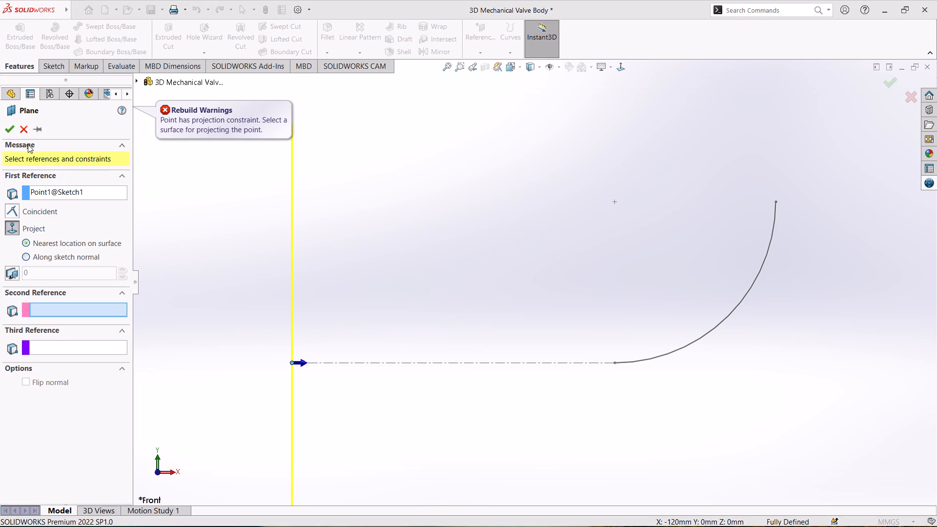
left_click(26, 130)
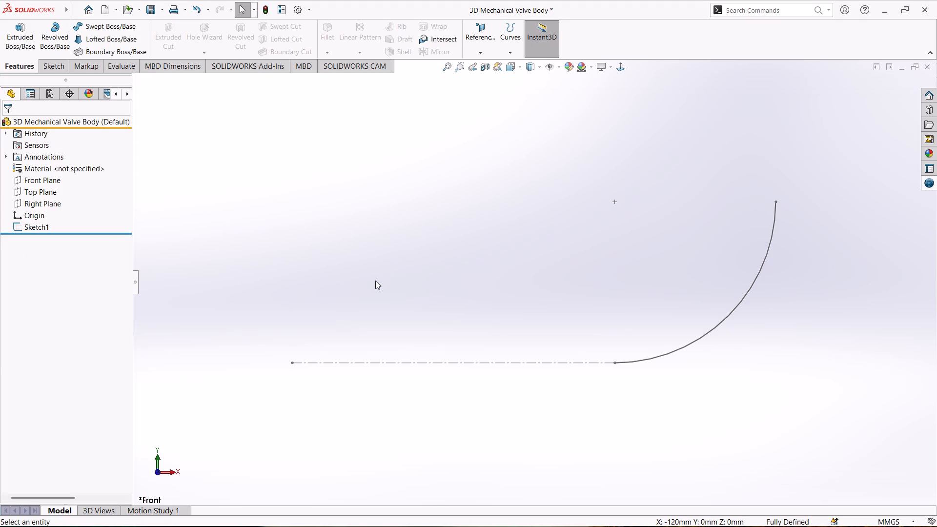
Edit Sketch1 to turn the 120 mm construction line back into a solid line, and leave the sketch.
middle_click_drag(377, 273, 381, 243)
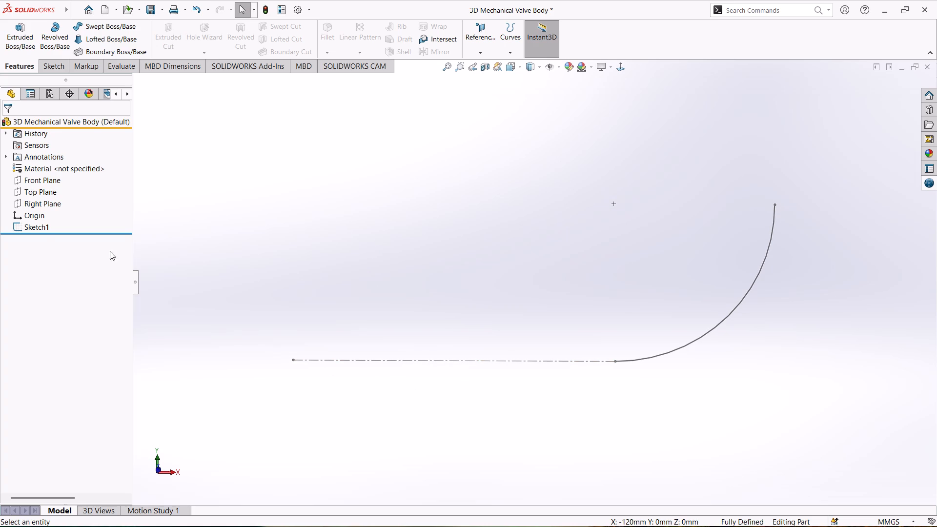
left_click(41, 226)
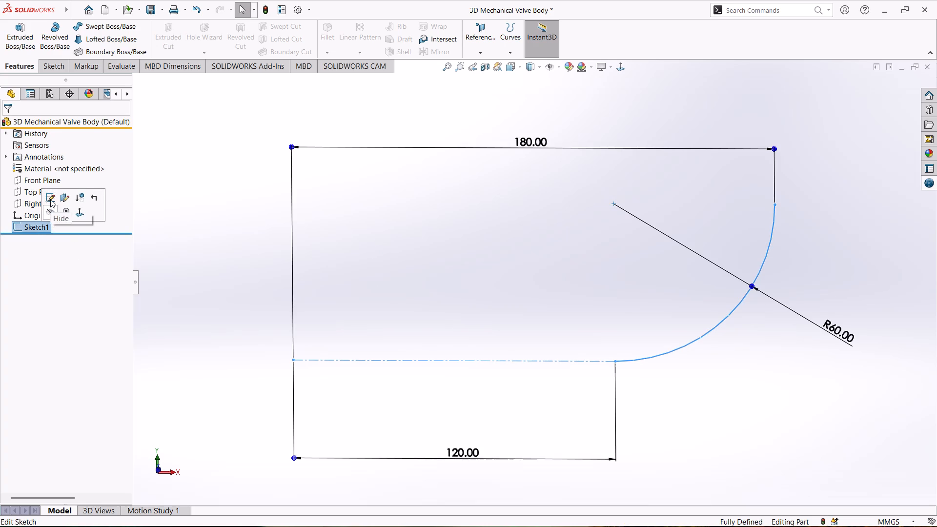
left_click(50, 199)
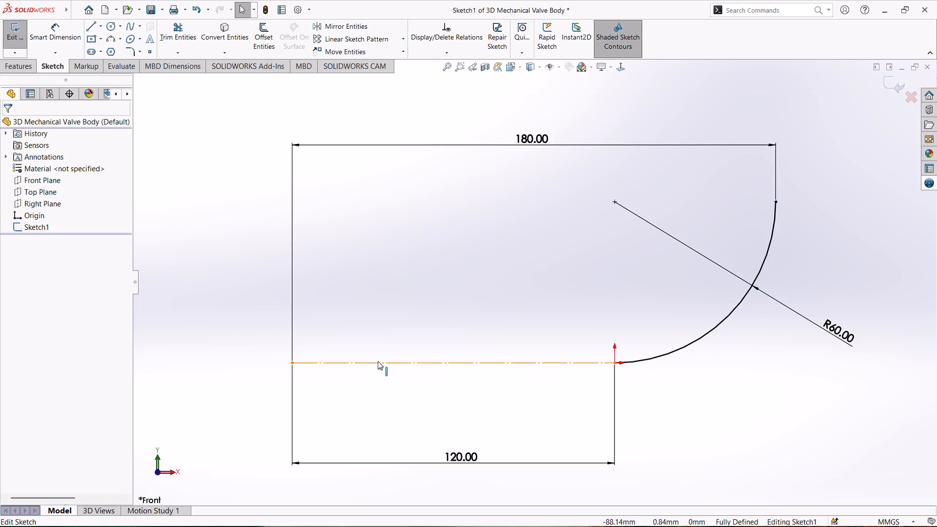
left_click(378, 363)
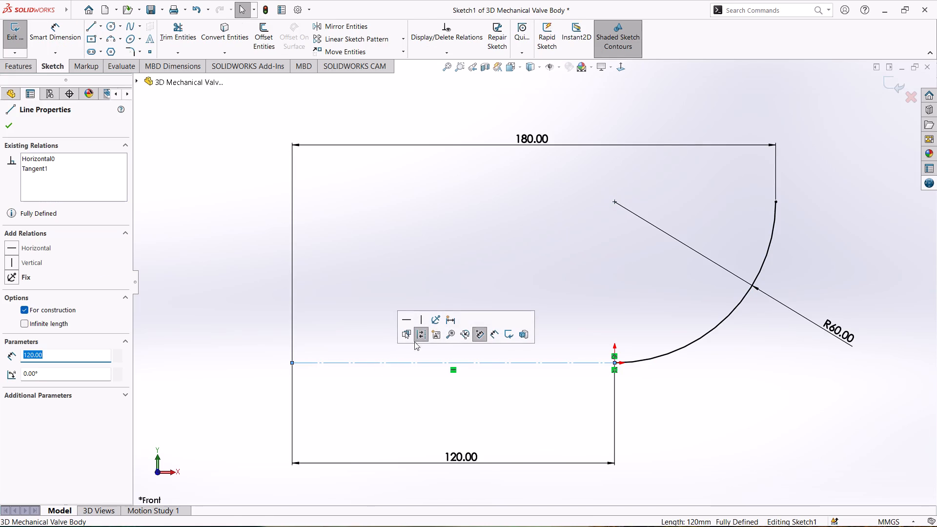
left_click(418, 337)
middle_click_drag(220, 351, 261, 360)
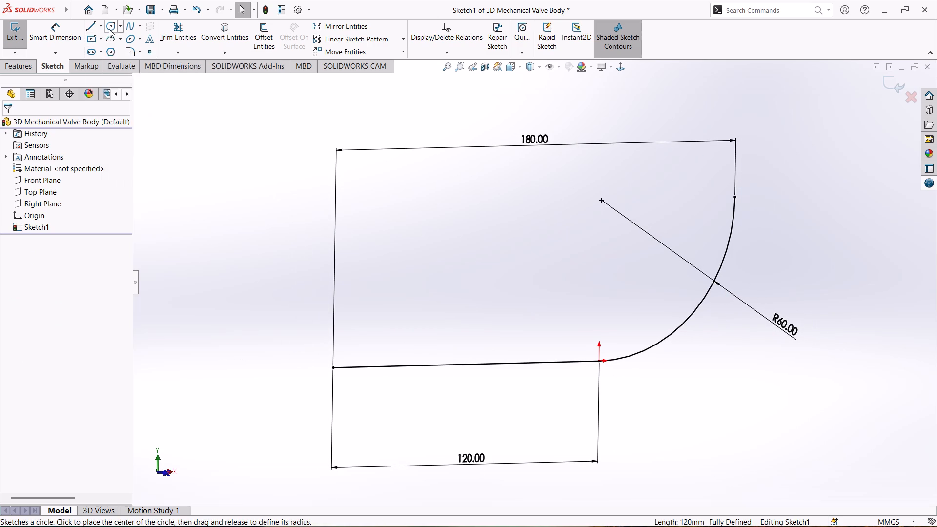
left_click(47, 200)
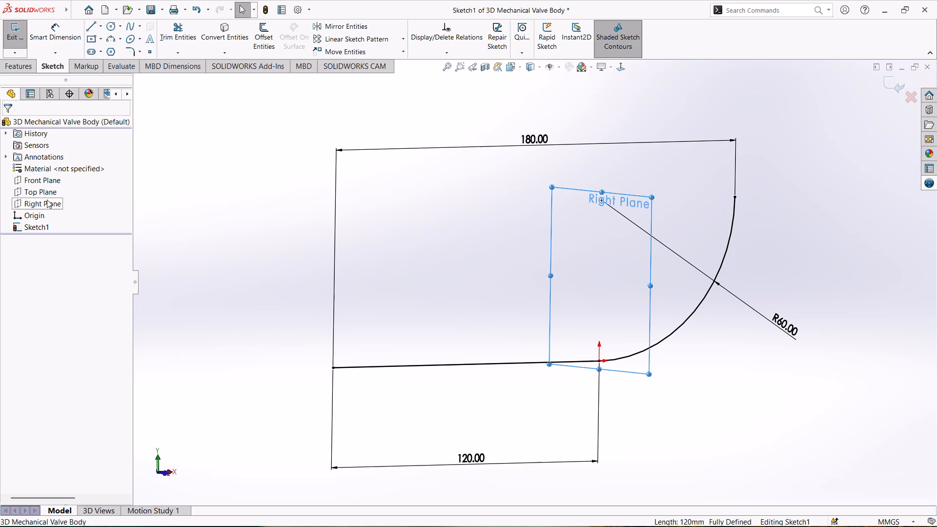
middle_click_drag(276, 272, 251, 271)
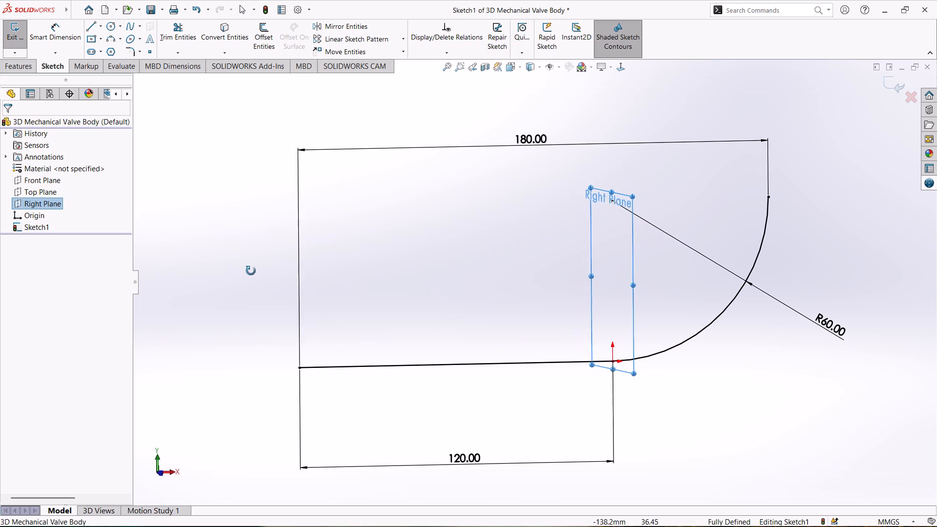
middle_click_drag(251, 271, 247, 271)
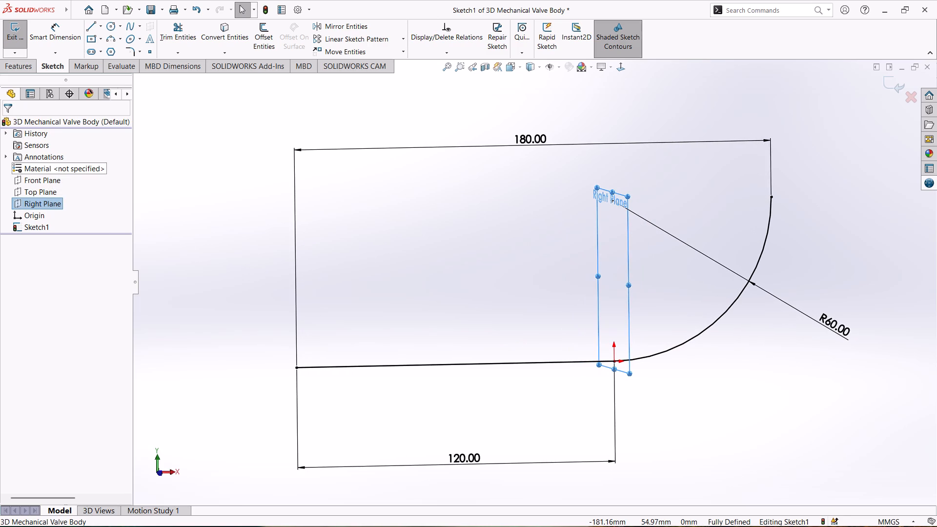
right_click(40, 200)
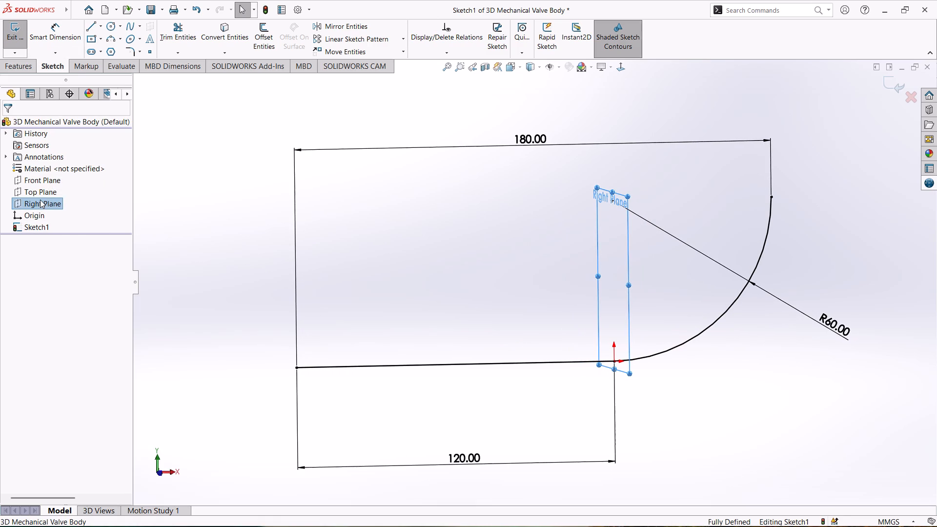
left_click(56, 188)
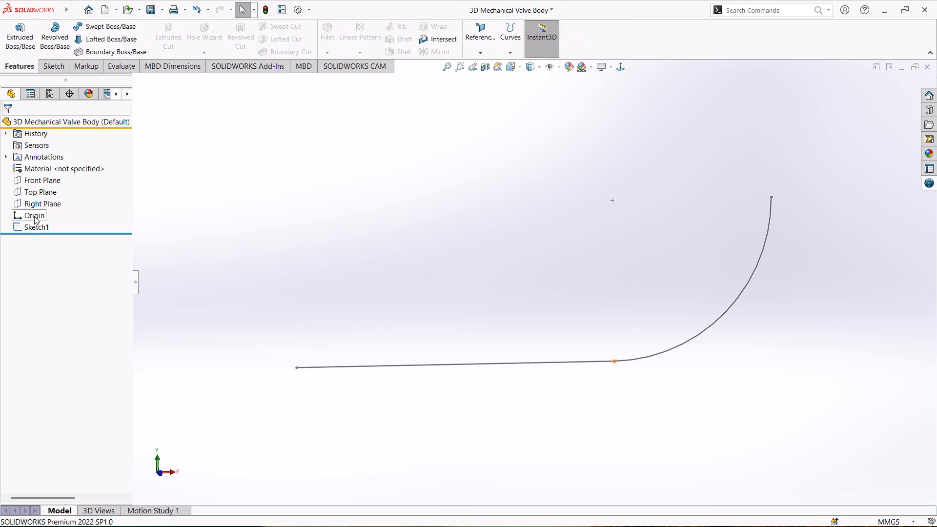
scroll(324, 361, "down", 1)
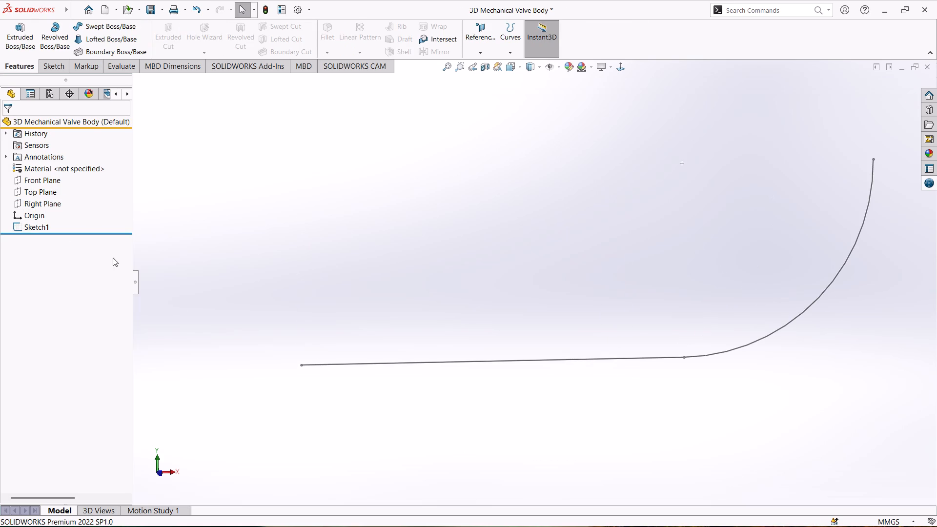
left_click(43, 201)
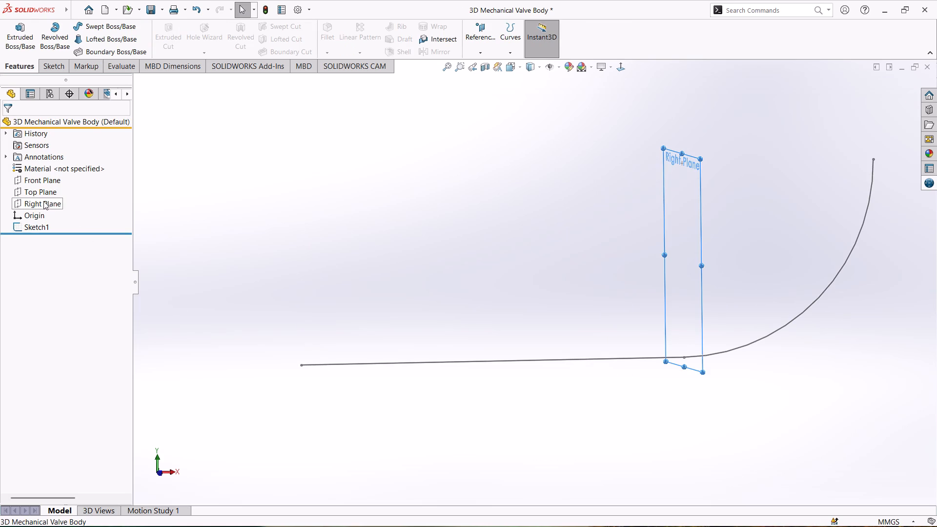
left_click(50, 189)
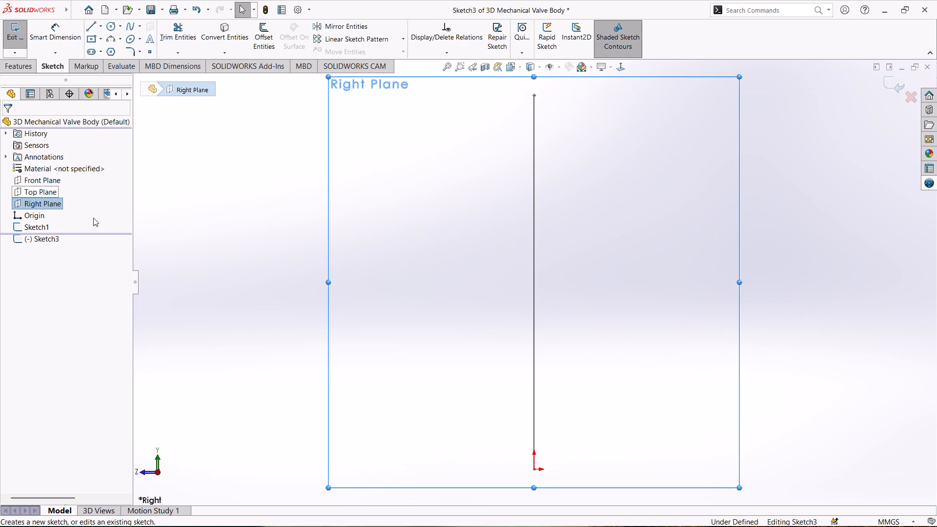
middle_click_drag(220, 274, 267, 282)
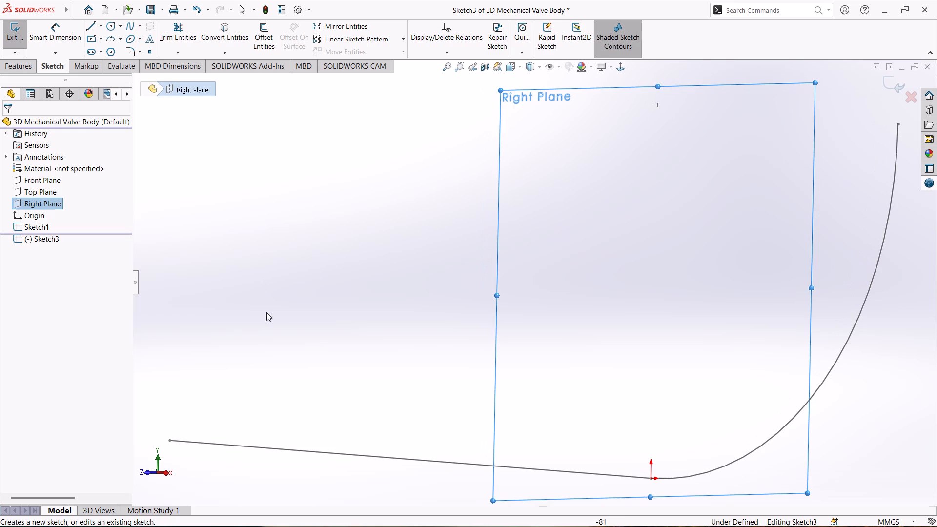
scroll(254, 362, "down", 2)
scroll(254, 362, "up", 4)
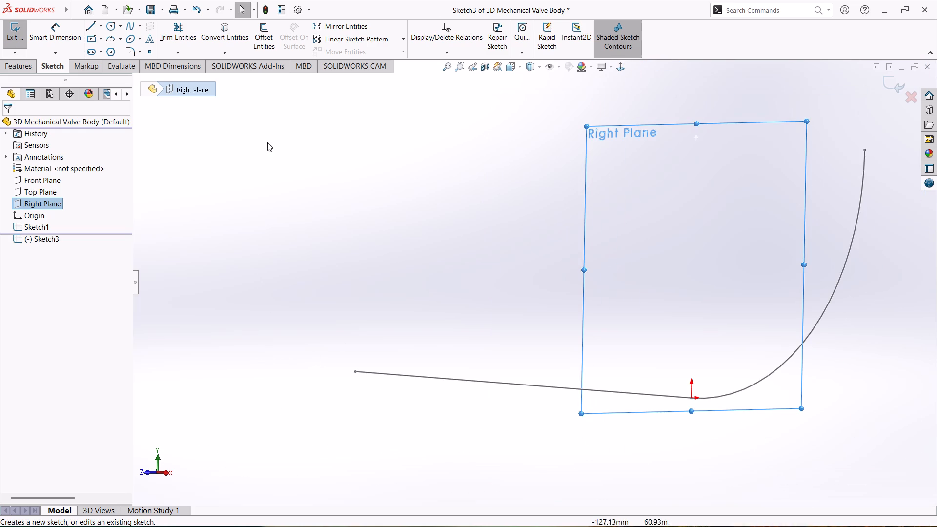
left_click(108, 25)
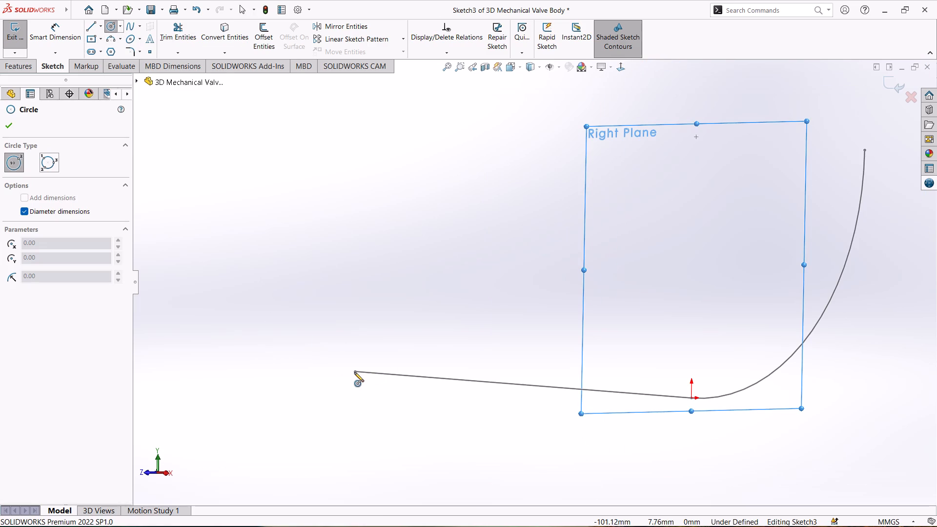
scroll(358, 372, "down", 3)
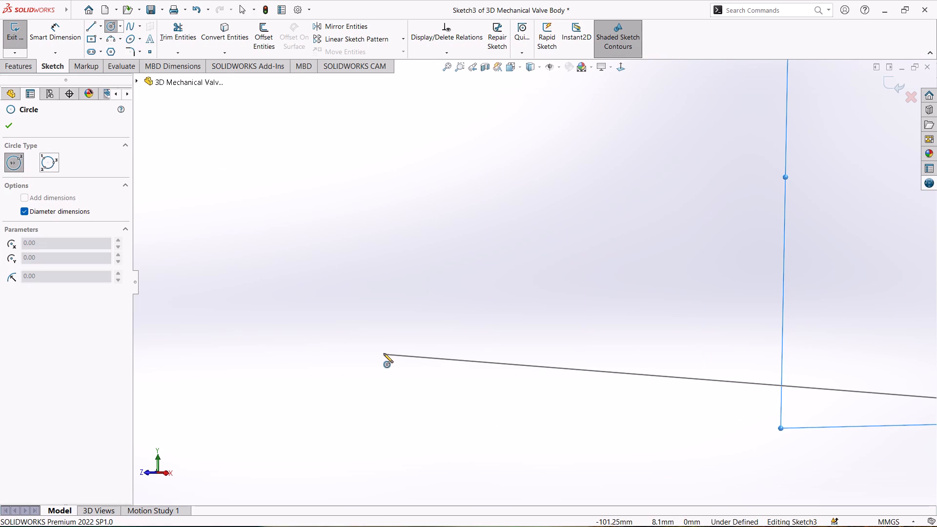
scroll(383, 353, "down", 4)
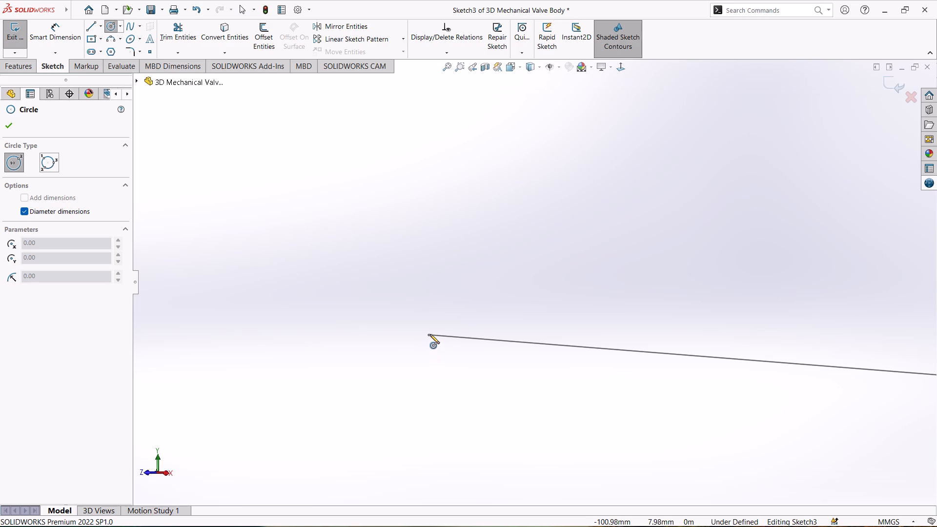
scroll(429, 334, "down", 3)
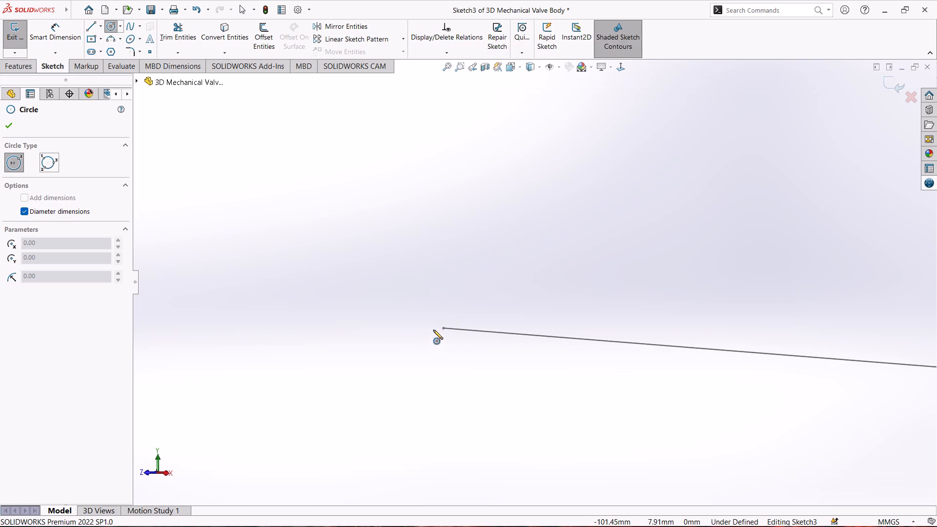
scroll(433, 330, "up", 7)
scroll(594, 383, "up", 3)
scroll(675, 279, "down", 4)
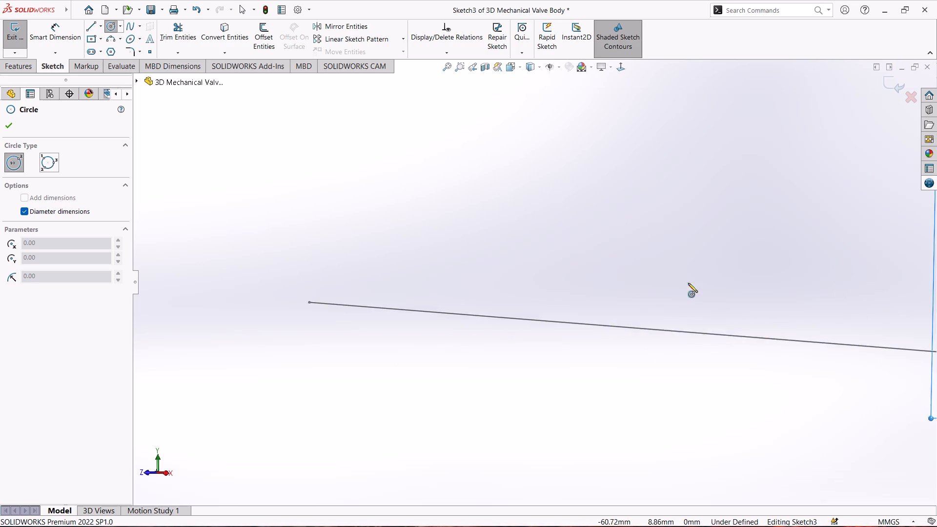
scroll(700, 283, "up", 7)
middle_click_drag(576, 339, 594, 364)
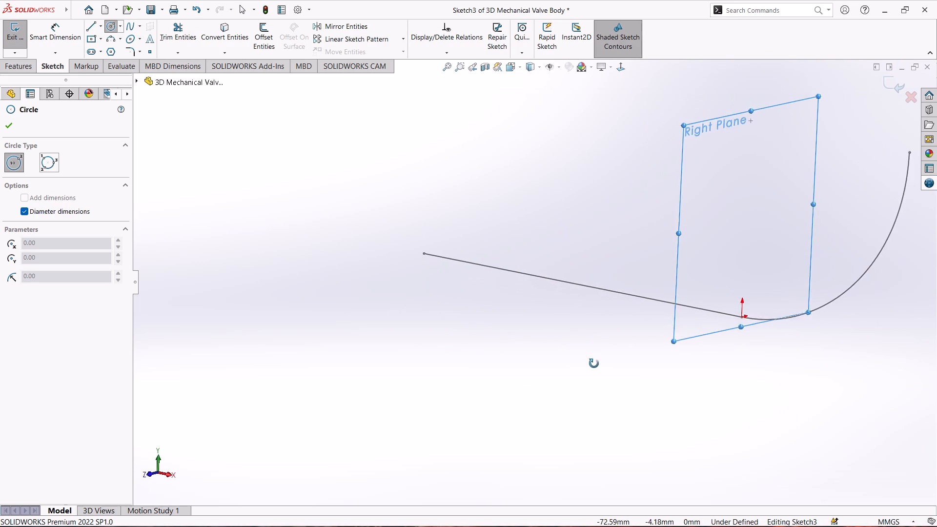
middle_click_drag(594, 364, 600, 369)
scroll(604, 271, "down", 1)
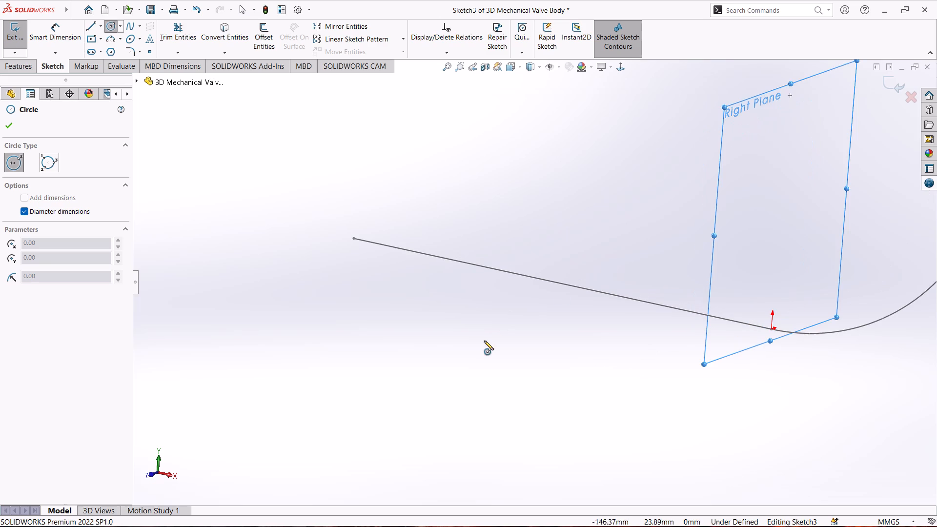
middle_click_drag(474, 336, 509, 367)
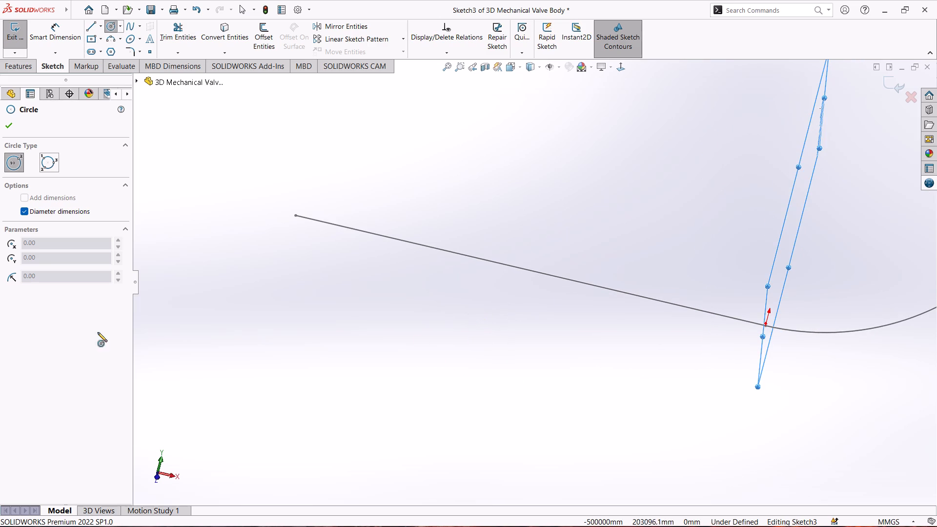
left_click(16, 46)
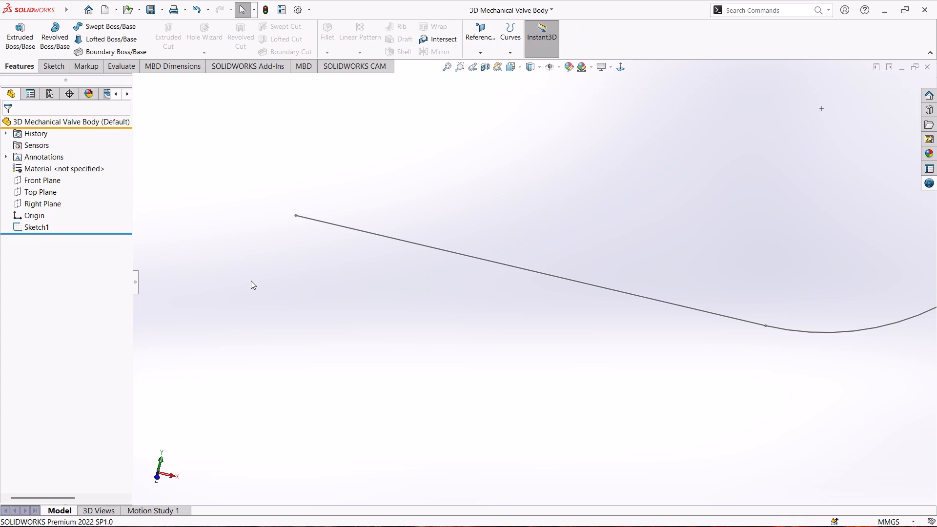
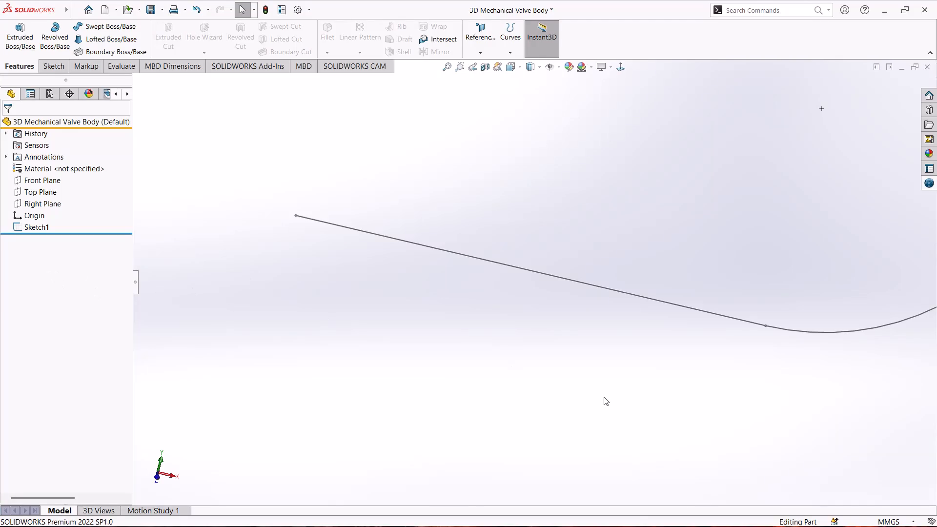
Open Sketch1 for editing.
scroll(605, 394, "down", 1)
scroll(595, 344, "up", 5)
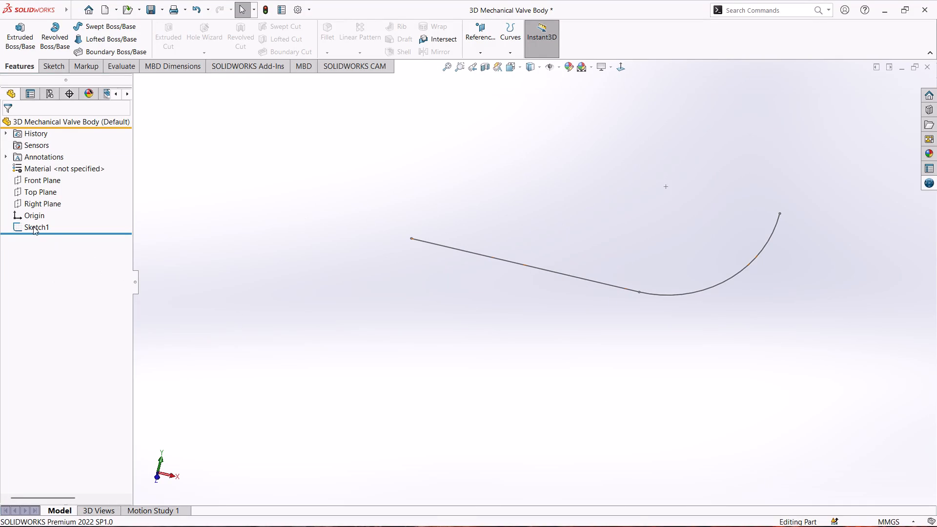
left_click(33, 225)
left_click(41, 200)
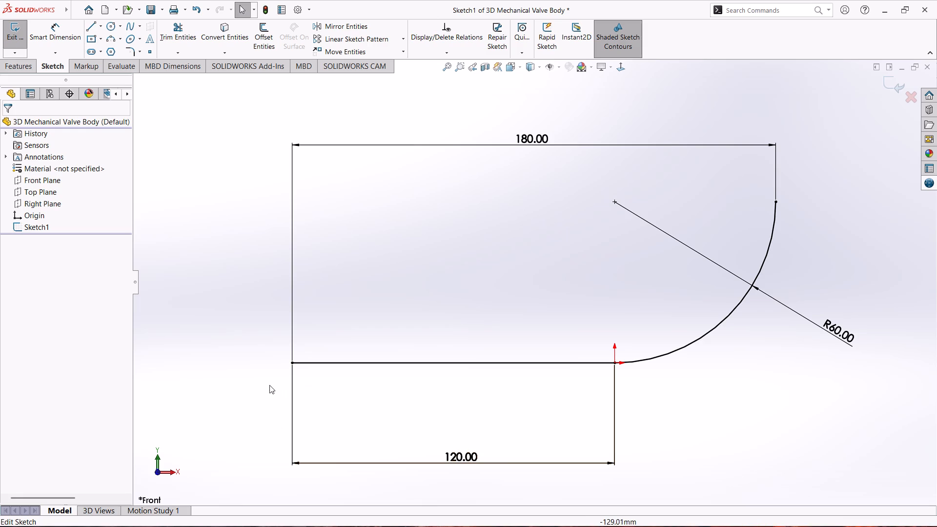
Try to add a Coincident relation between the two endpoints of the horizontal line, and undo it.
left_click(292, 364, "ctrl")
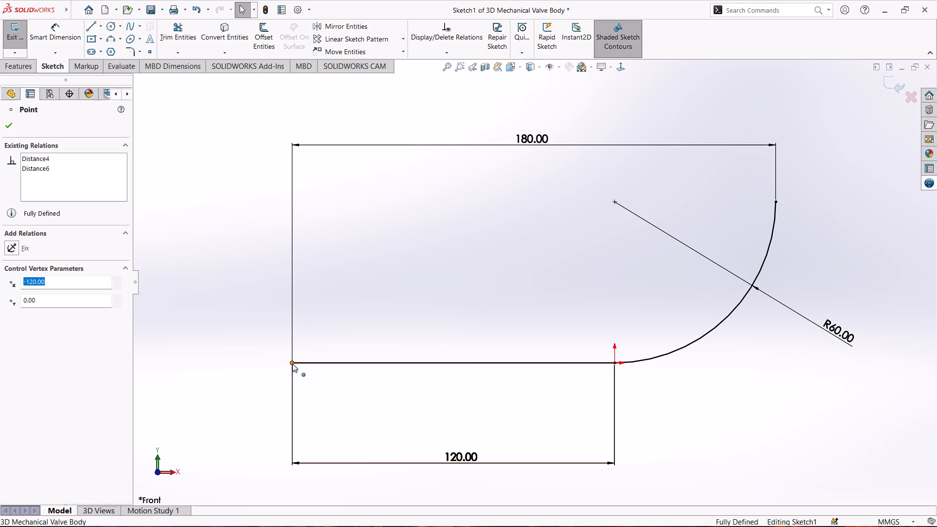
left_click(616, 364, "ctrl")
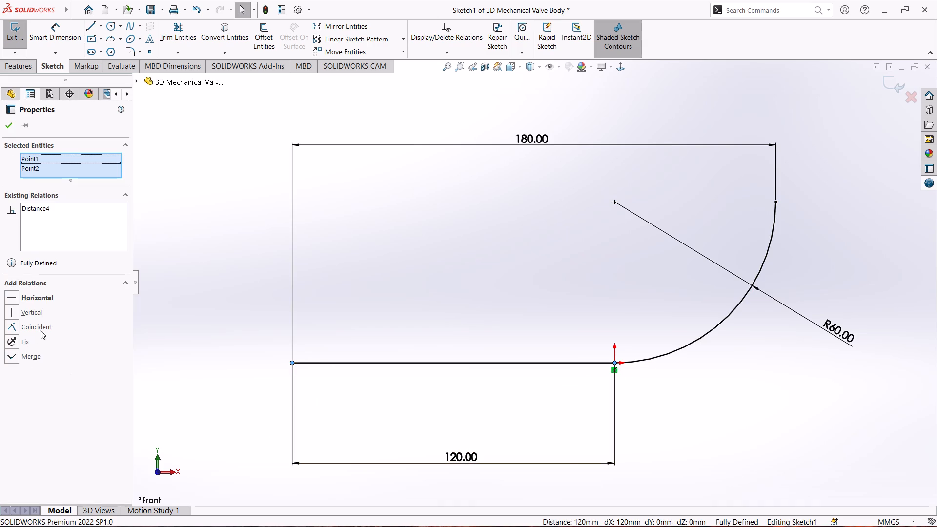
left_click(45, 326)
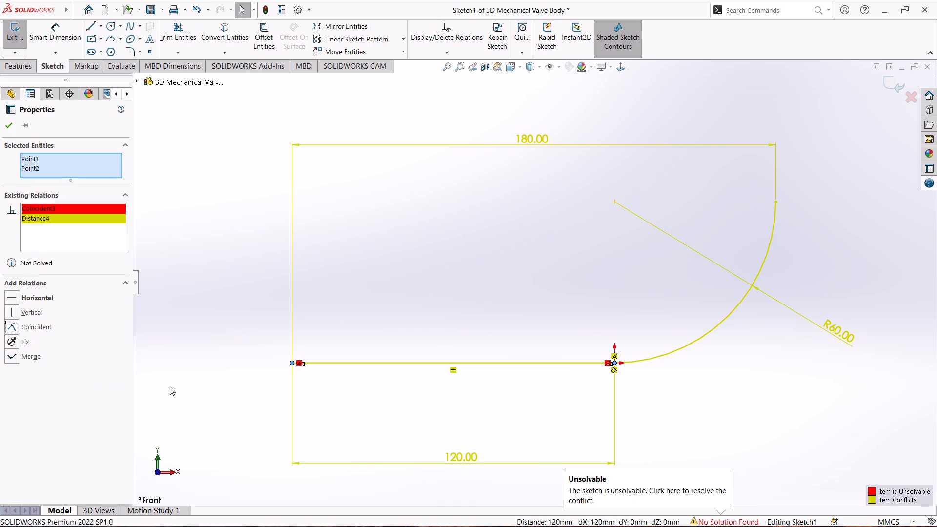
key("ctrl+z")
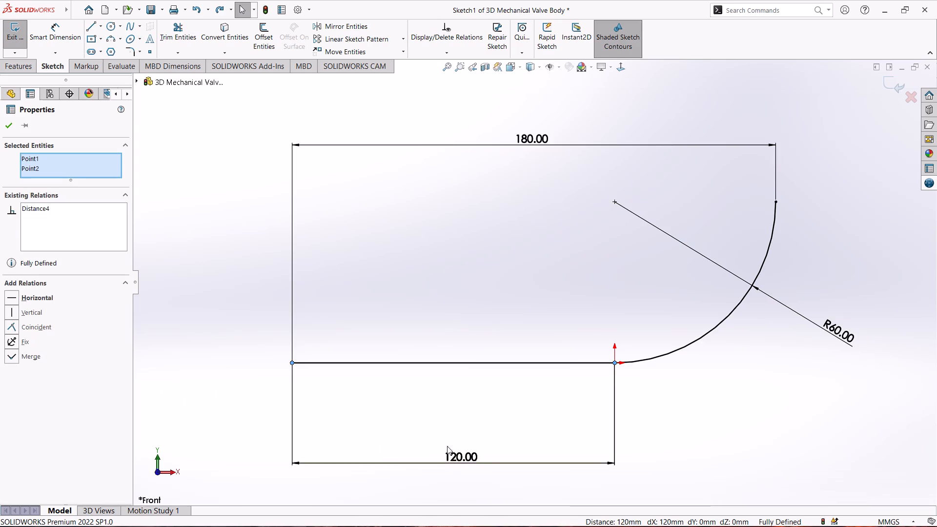
Select the 120 mm dimension below the horizontal line in Sketch1.
left_click(465, 456)
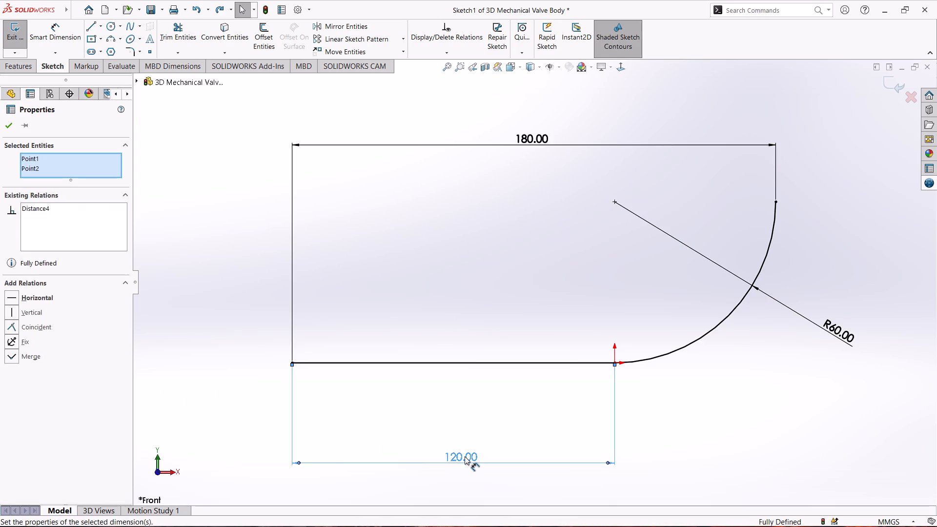
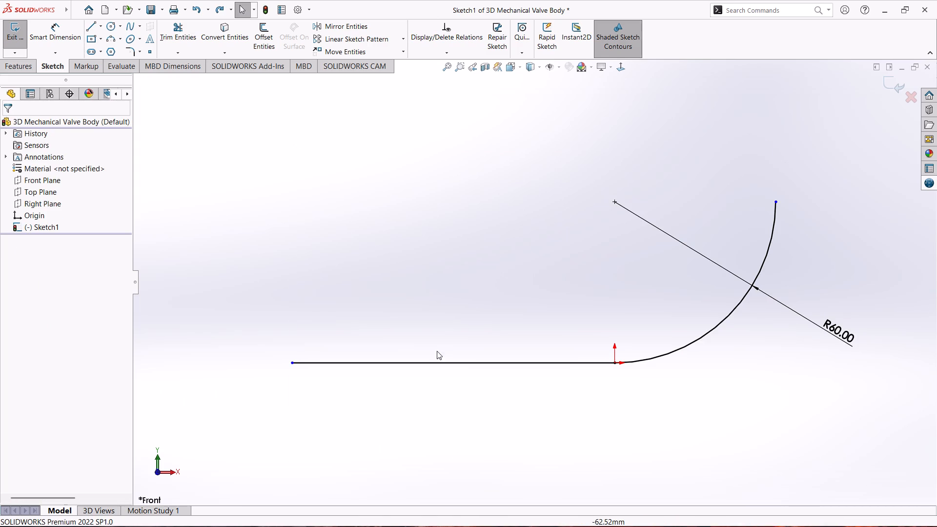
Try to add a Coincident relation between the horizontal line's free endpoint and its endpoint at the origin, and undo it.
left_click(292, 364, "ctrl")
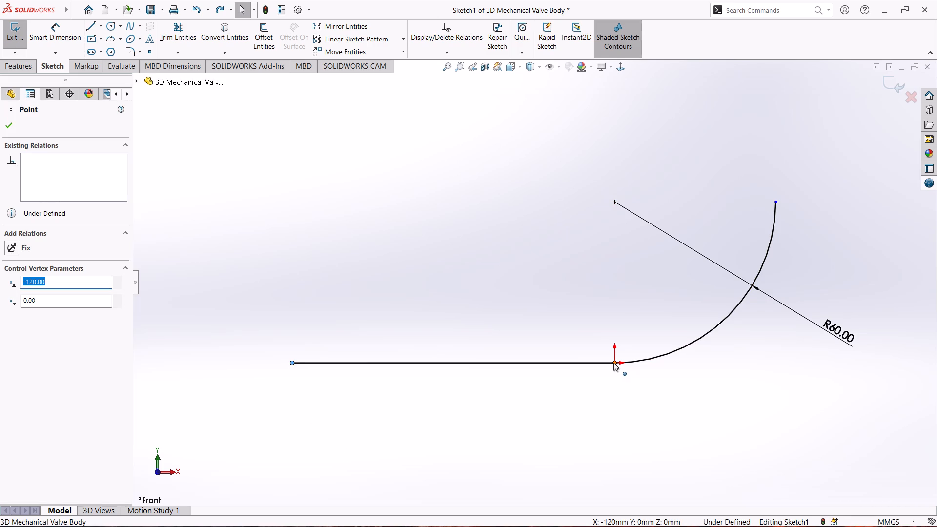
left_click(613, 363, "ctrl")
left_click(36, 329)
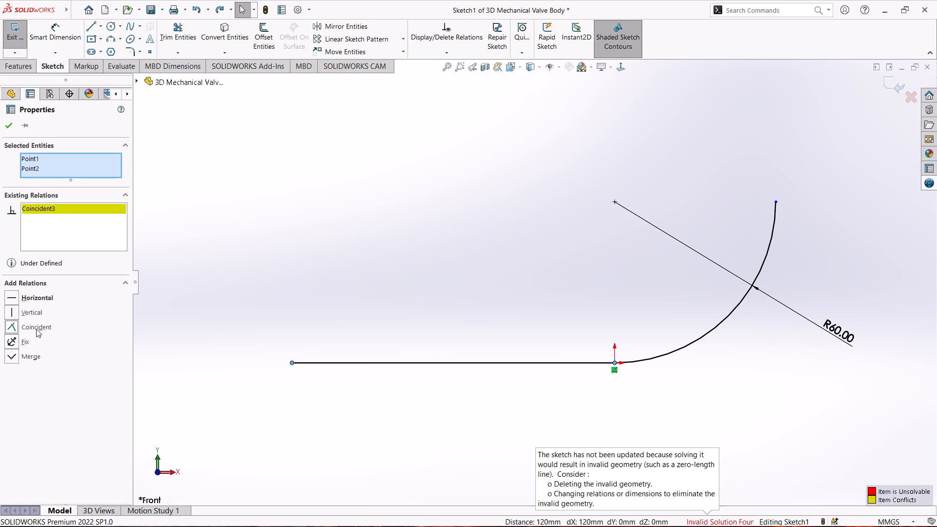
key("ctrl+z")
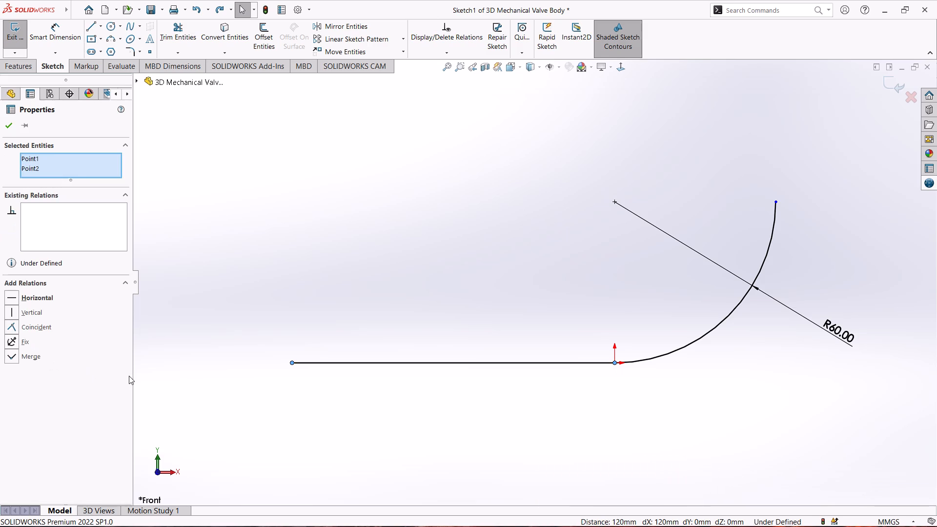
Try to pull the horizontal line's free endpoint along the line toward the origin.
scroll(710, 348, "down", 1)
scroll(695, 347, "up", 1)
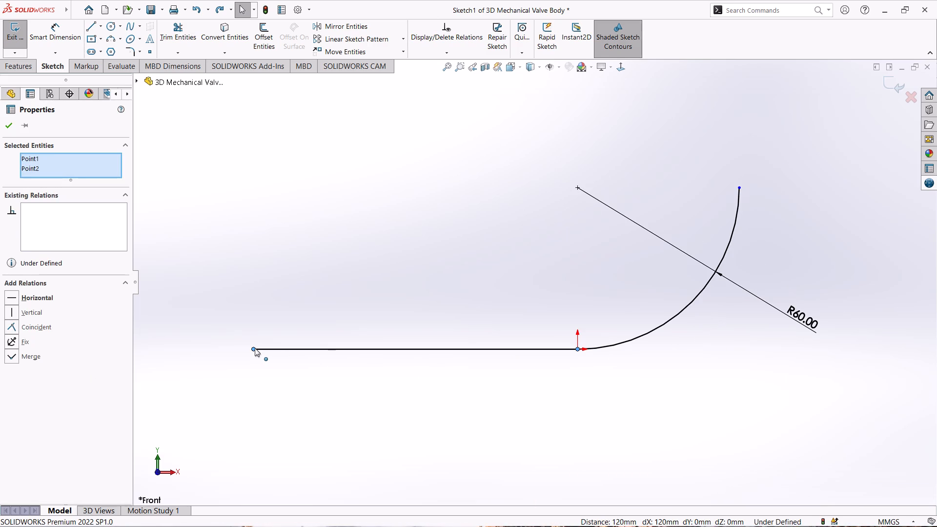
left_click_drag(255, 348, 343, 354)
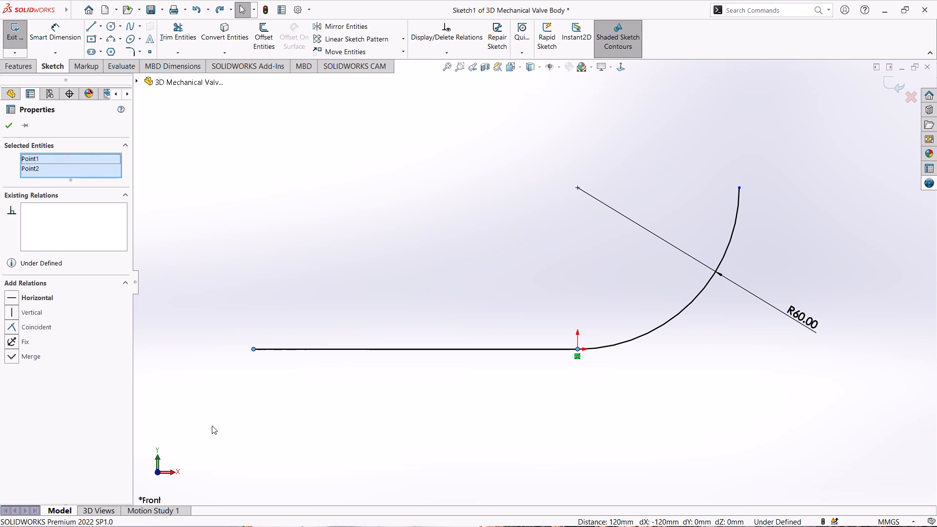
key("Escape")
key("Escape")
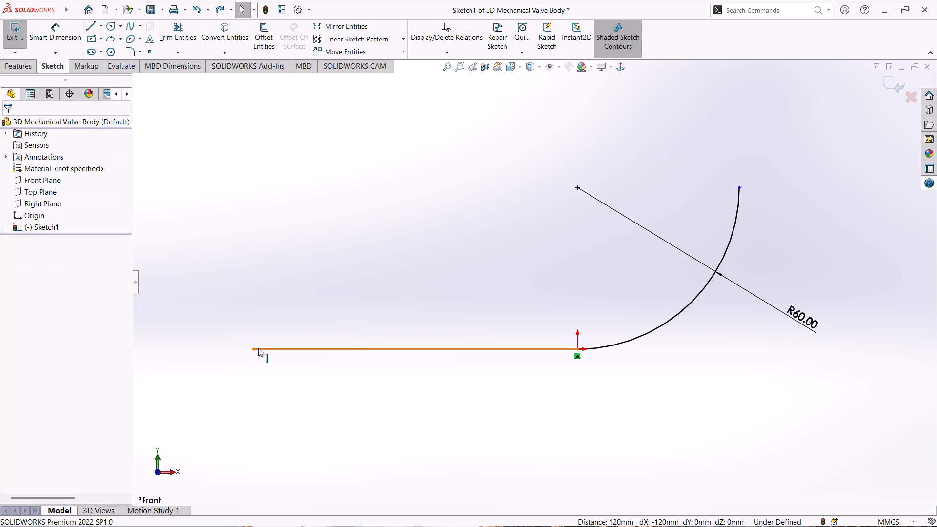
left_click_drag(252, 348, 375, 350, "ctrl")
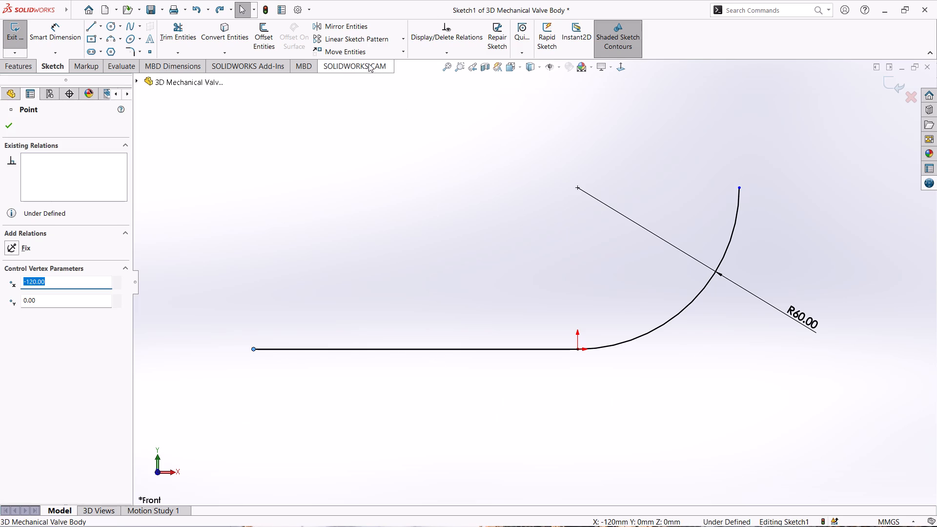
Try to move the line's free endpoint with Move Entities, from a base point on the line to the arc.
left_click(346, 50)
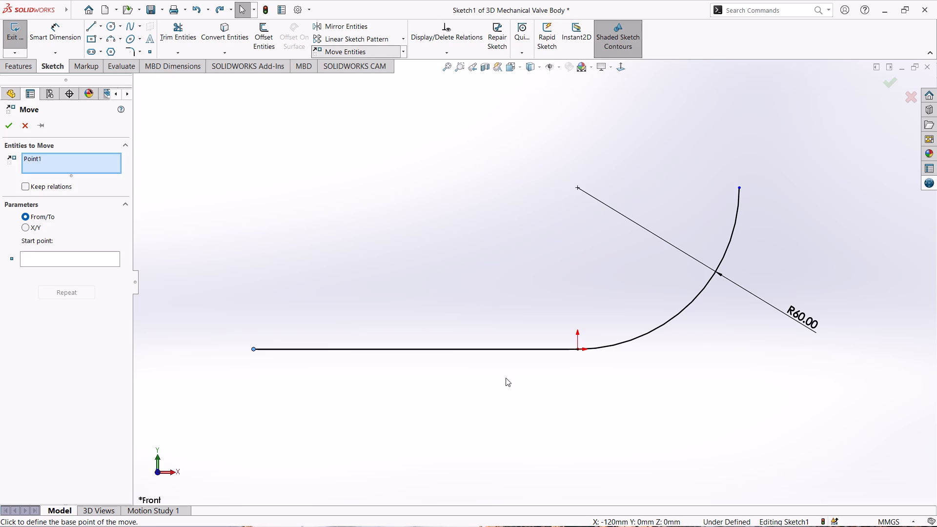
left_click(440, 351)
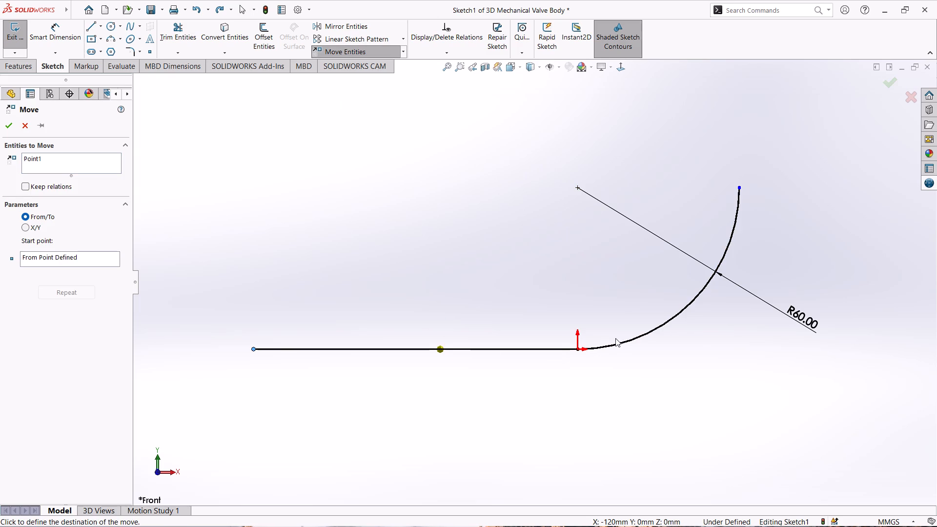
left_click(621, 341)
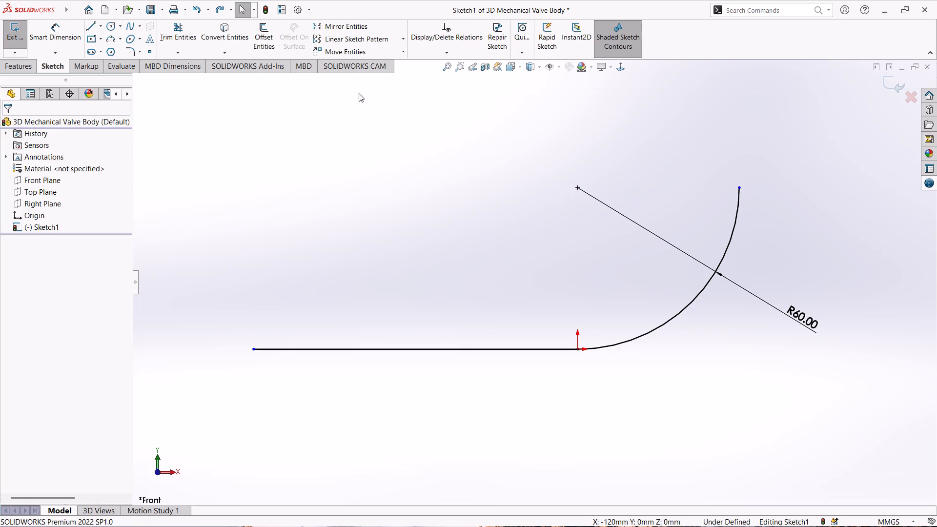
Move the horizontal line about 120 mm in +X, using its endpoint at the origin as base, so its free end meets the origin.
left_click(346, 52)
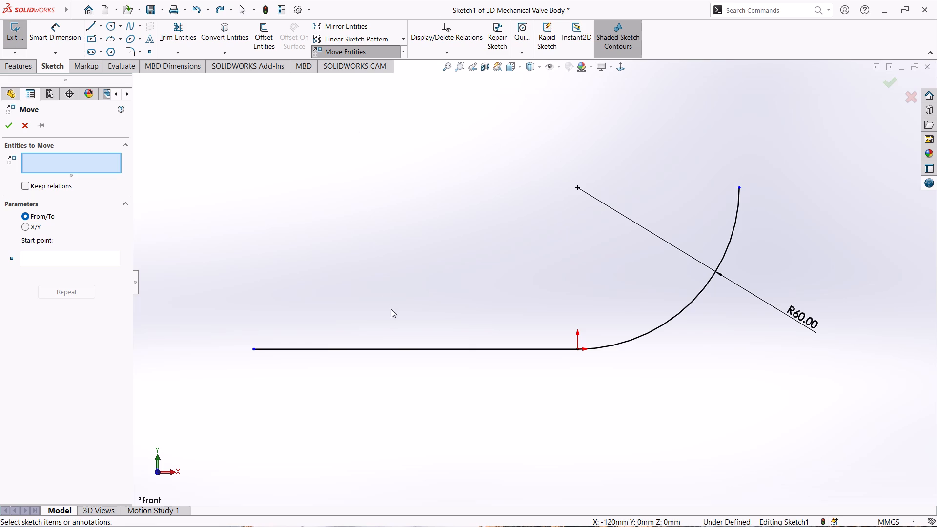
left_click(396, 347)
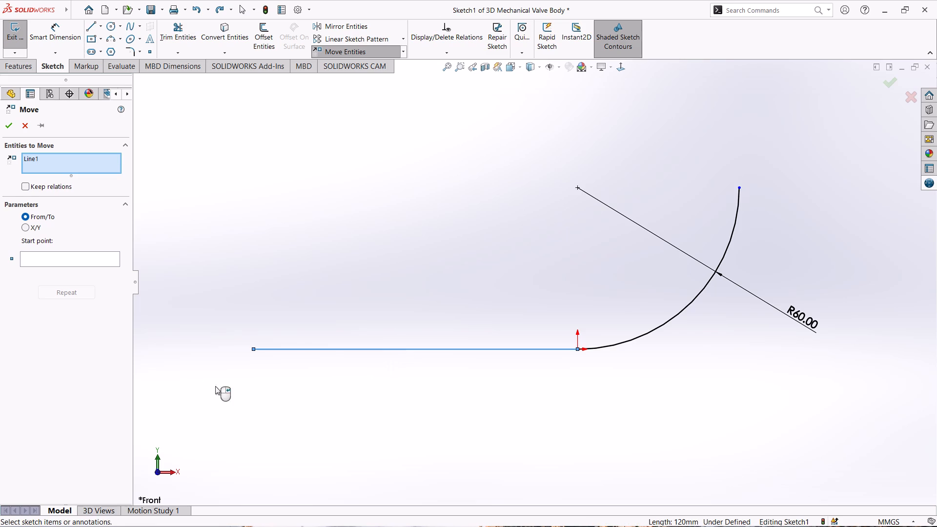
left_click(62, 262)
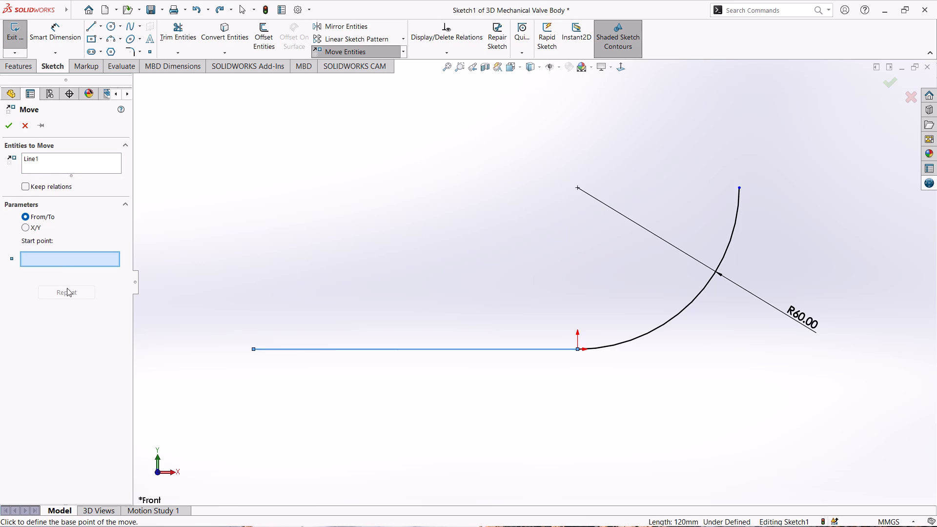
left_click(577, 347)
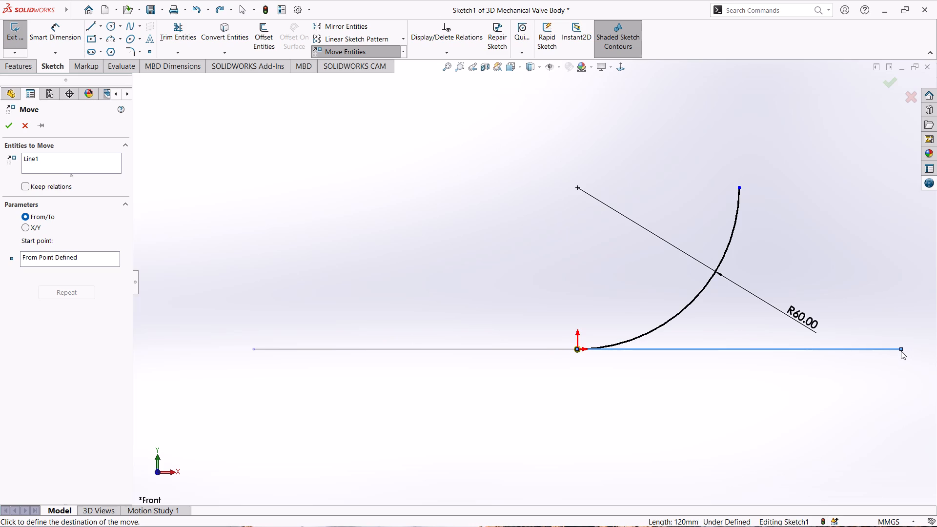
left_click(901, 351)
Move the R60 arc from its start point at the origin to the horizontal line's far endpoint.
scroll(670, 329, "down", 1)
scroll(658, 333, "up", 2)
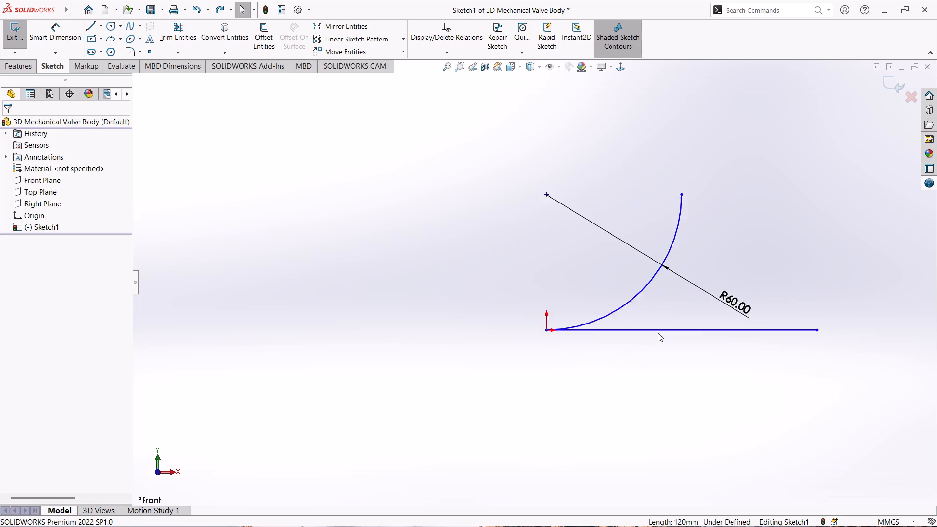
scroll(658, 333, "up", 1)
scroll(649, 313, "down", 1)
scroll(734, 316, "up", 2)
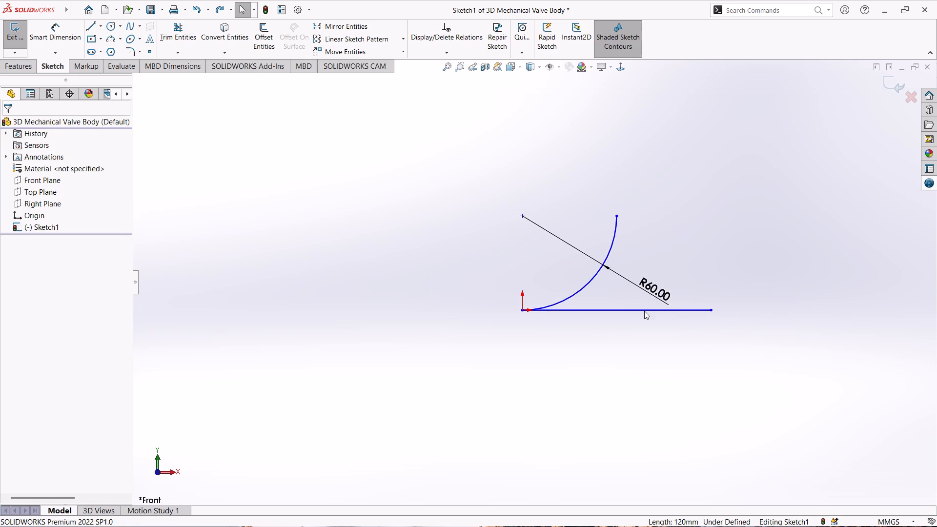
scroll(637, 309, "down", 3)
scroll(588, 308, "down", 1)
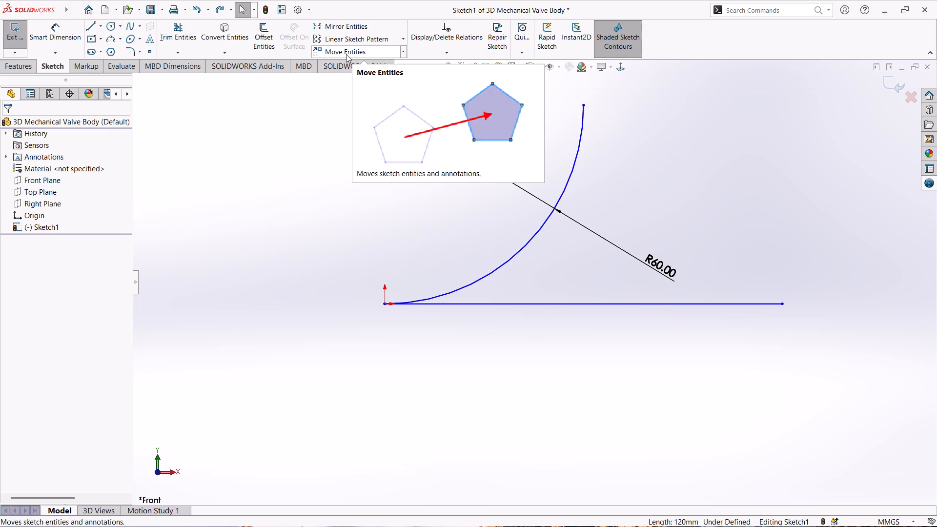
left_click(345, 51)
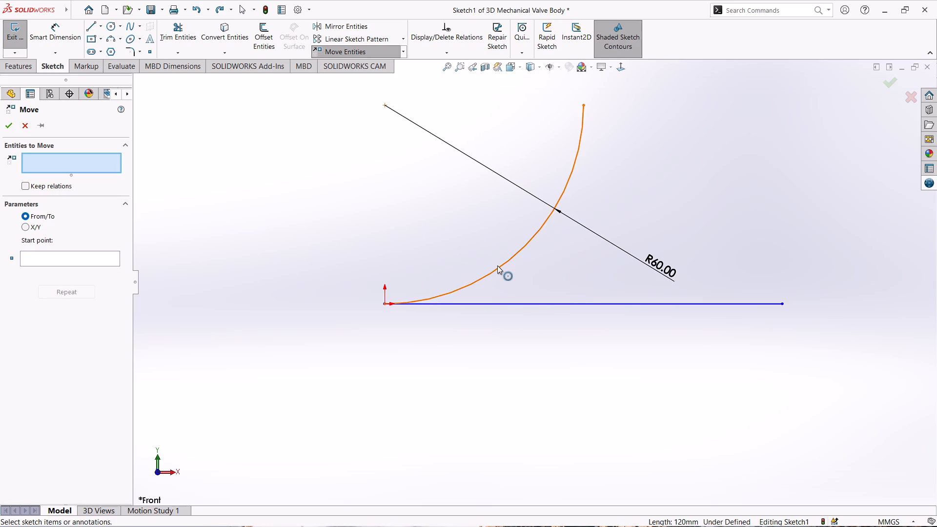
left_click(497, 266)
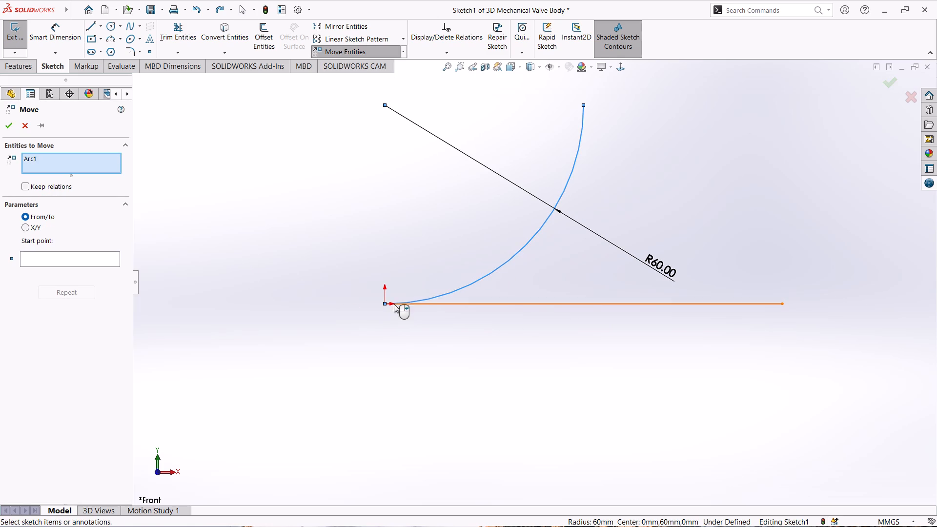
left_click(51, 255)
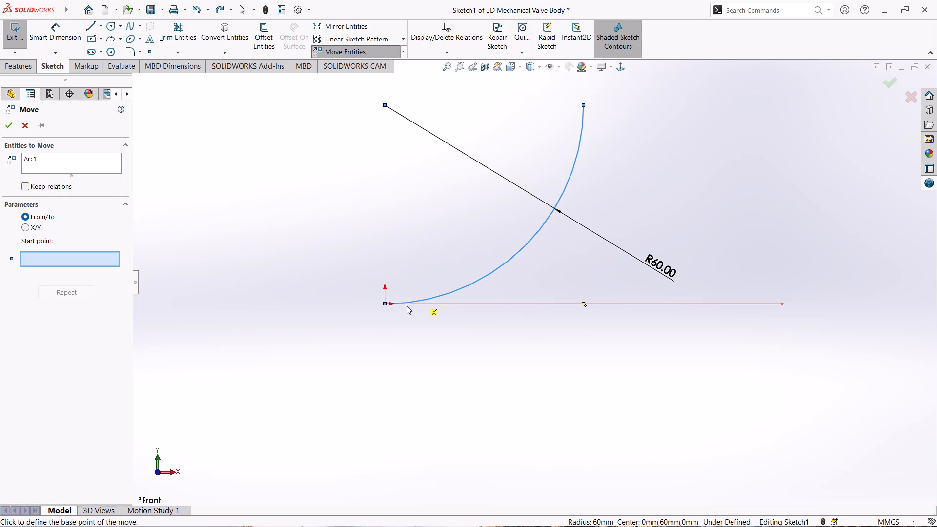
left_click(384, 302)
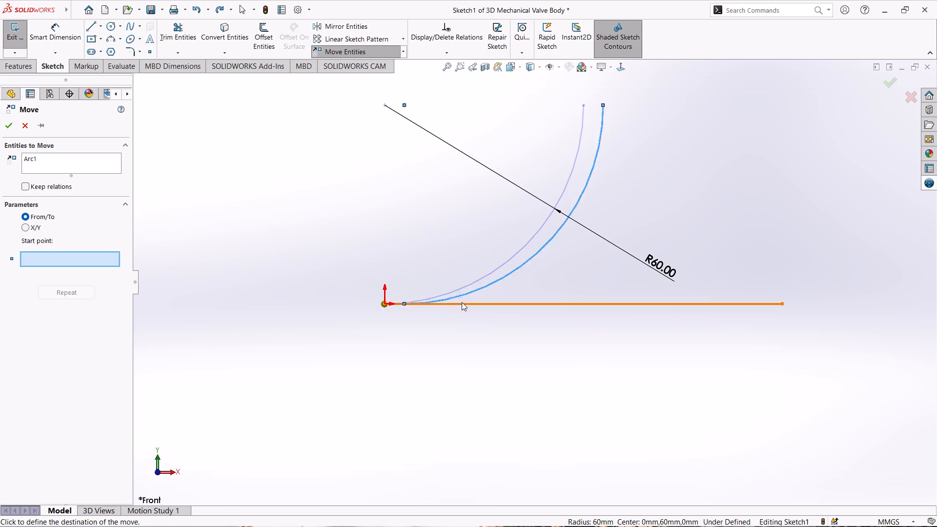
left_click(780, 306)
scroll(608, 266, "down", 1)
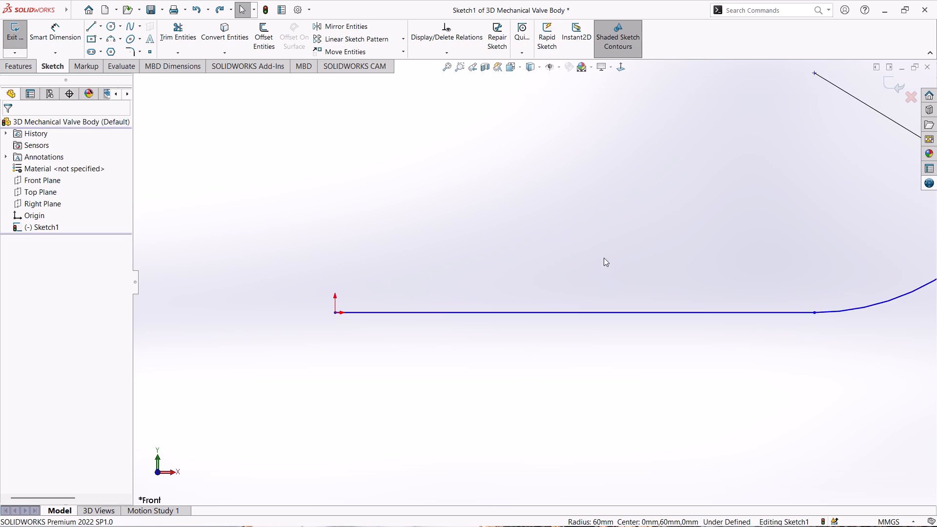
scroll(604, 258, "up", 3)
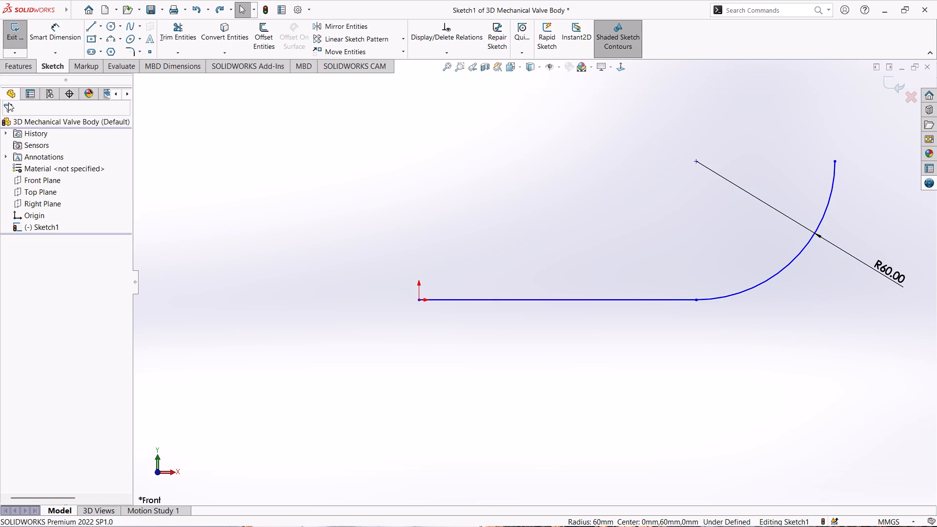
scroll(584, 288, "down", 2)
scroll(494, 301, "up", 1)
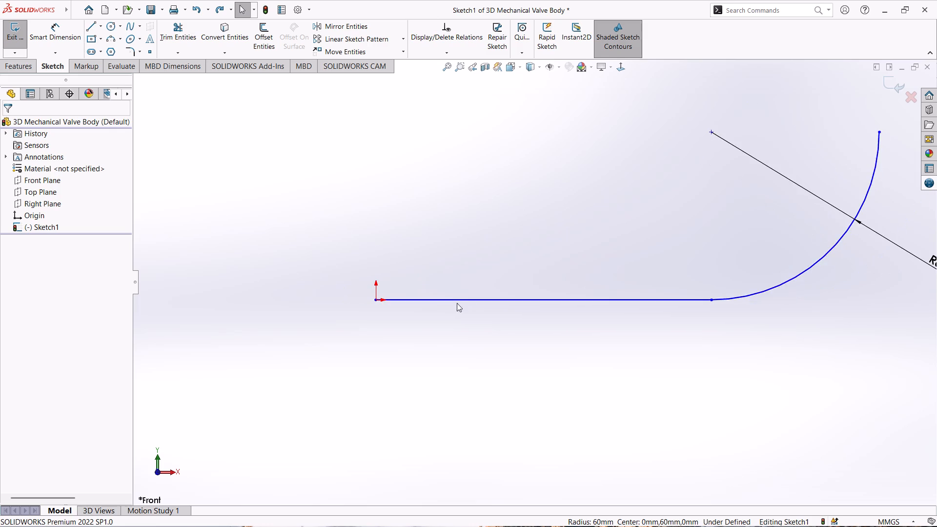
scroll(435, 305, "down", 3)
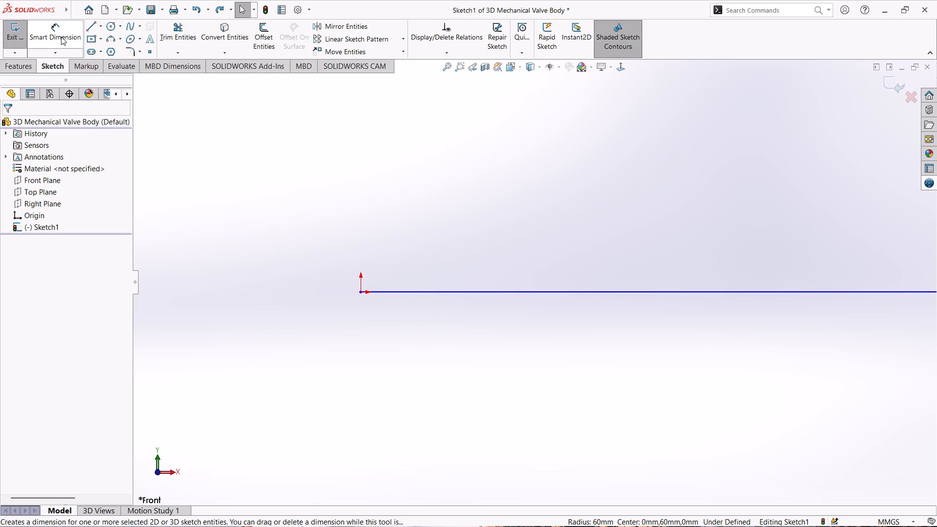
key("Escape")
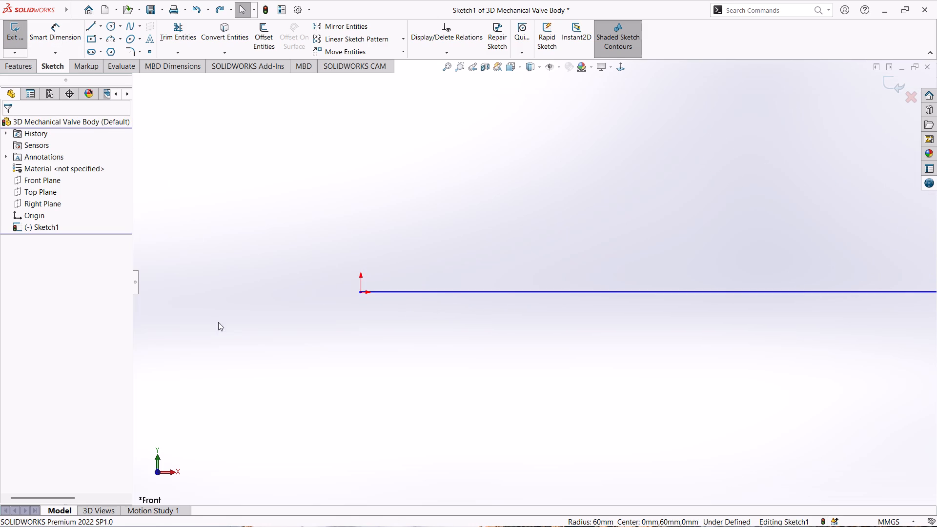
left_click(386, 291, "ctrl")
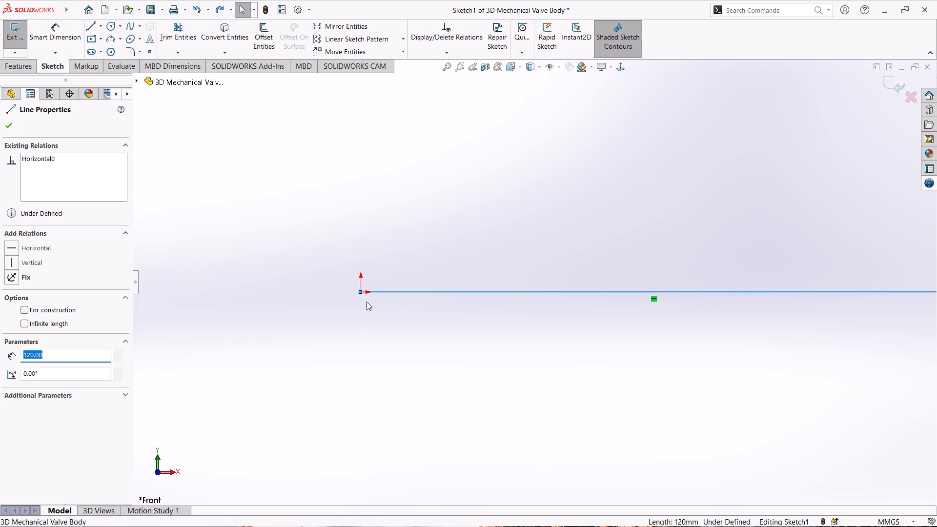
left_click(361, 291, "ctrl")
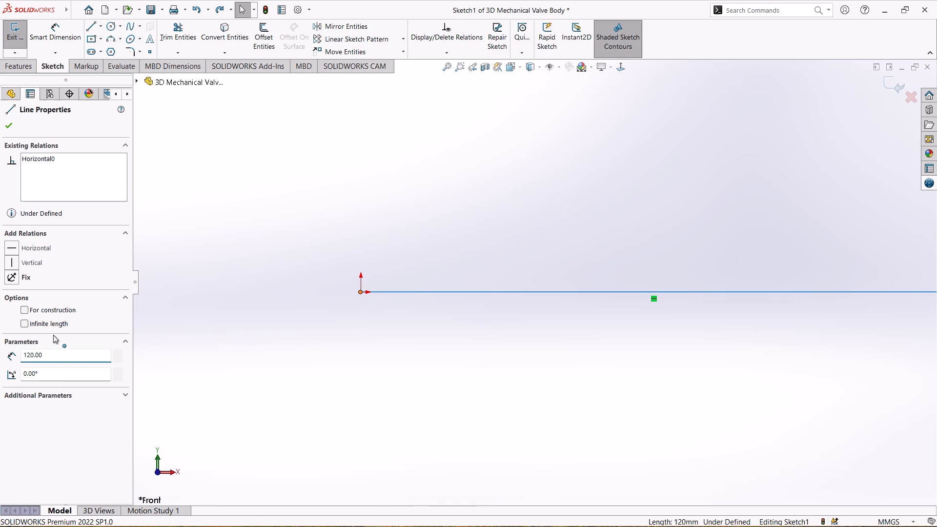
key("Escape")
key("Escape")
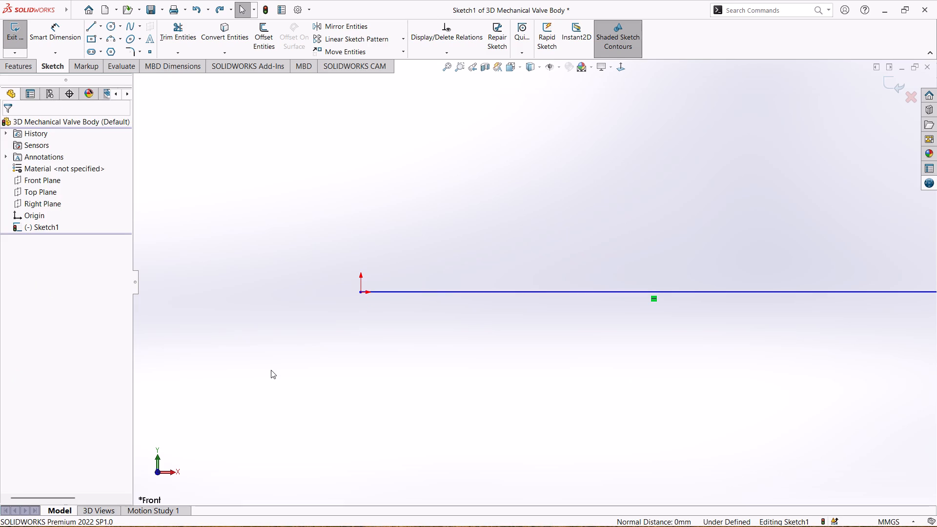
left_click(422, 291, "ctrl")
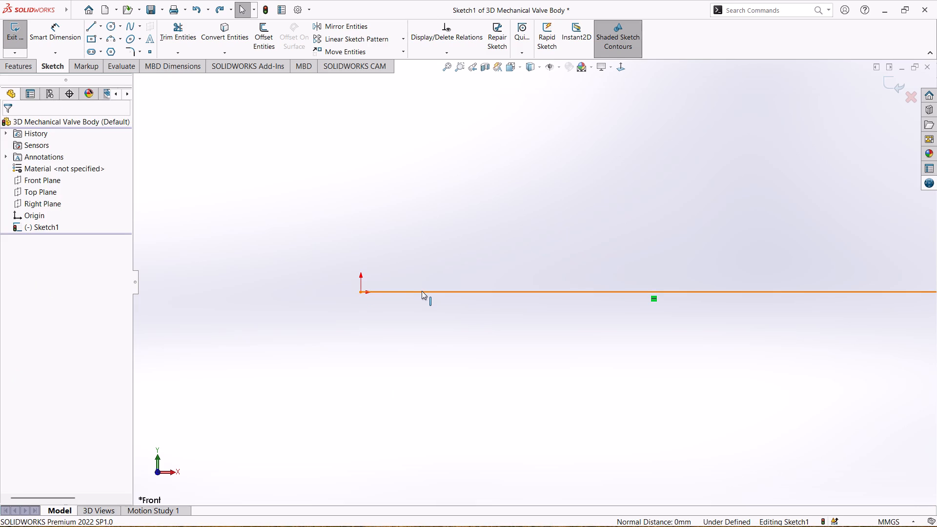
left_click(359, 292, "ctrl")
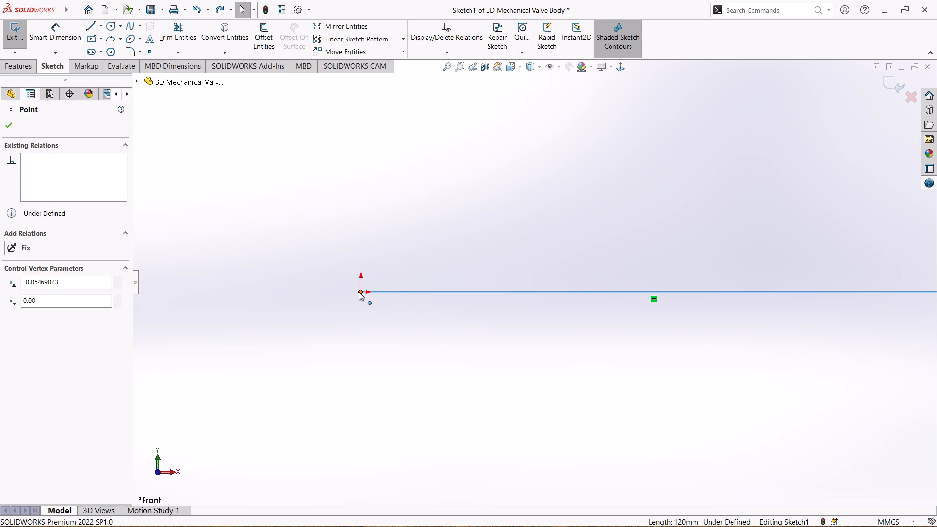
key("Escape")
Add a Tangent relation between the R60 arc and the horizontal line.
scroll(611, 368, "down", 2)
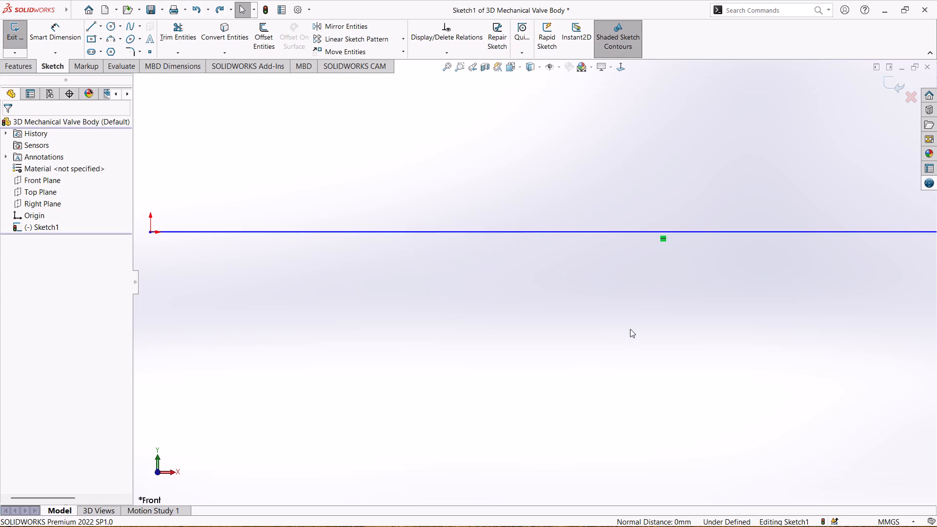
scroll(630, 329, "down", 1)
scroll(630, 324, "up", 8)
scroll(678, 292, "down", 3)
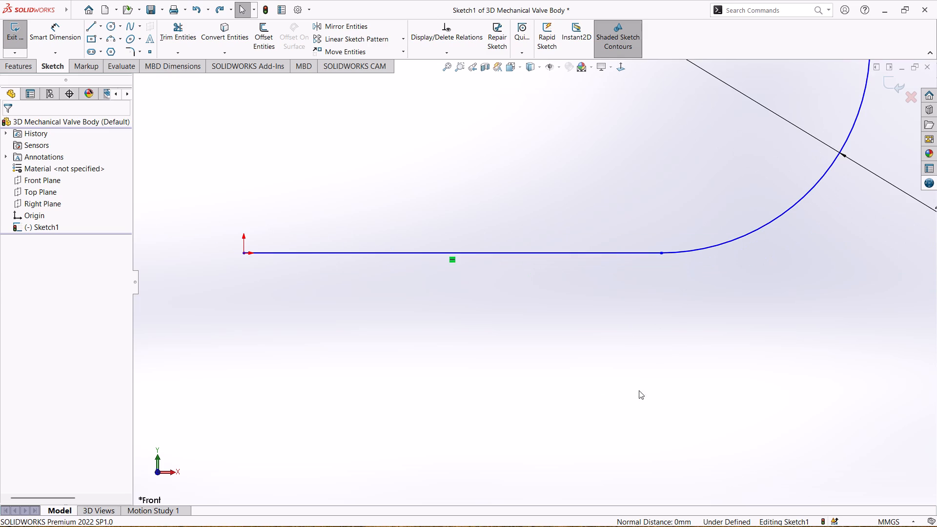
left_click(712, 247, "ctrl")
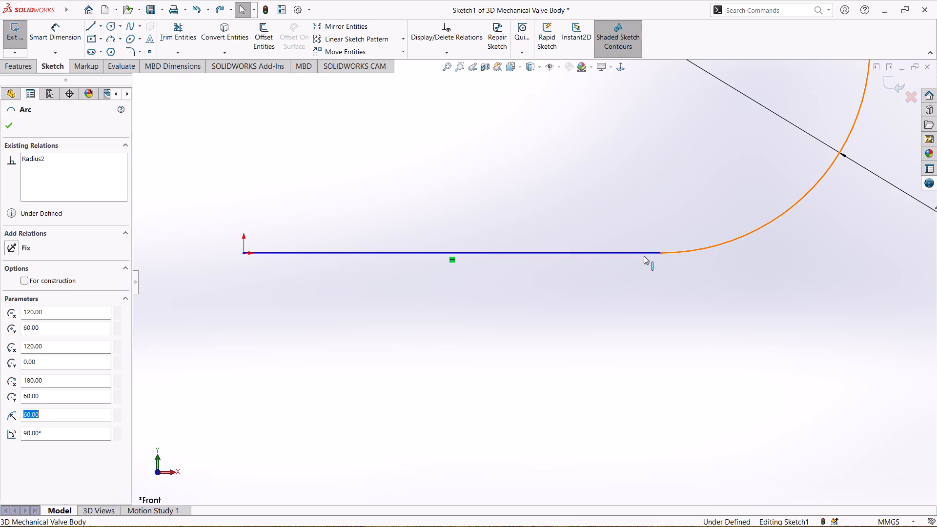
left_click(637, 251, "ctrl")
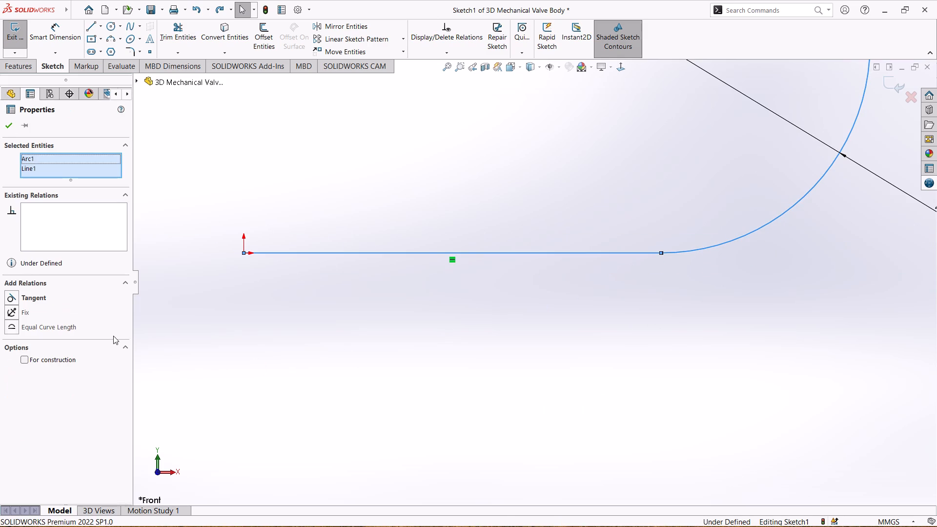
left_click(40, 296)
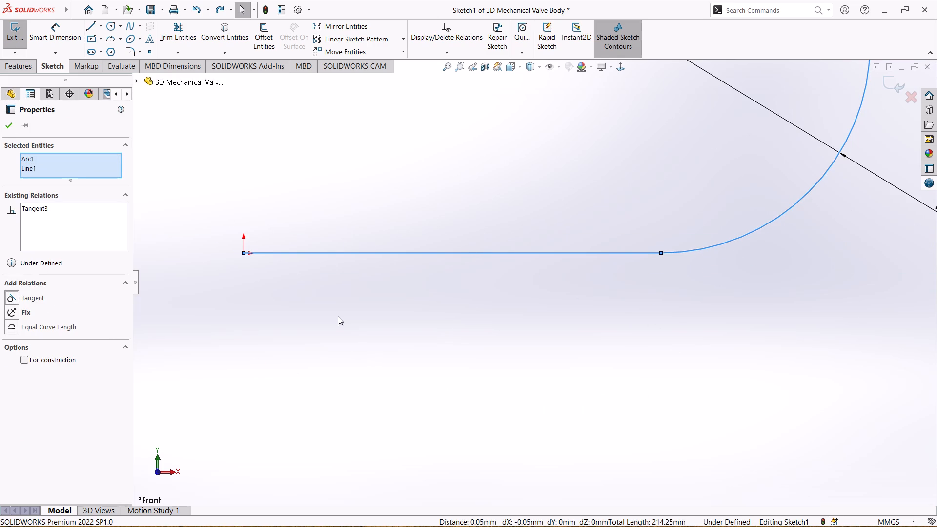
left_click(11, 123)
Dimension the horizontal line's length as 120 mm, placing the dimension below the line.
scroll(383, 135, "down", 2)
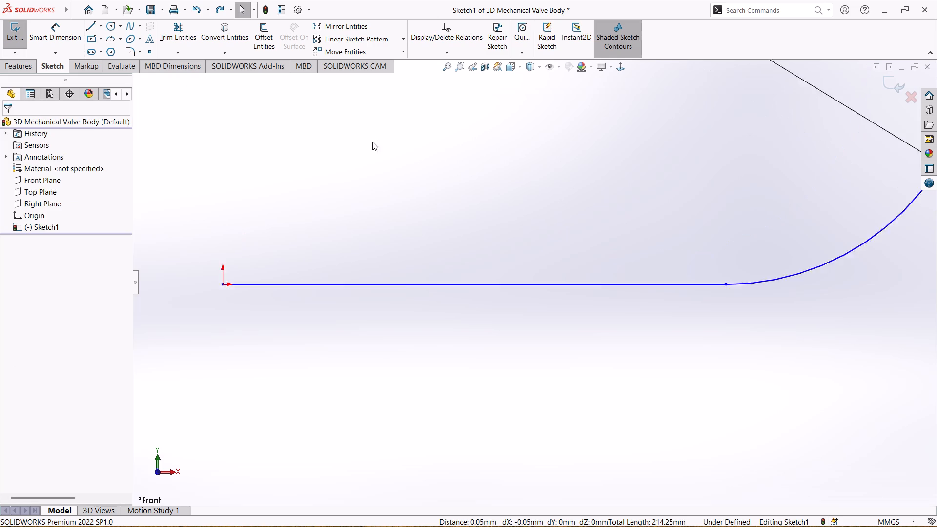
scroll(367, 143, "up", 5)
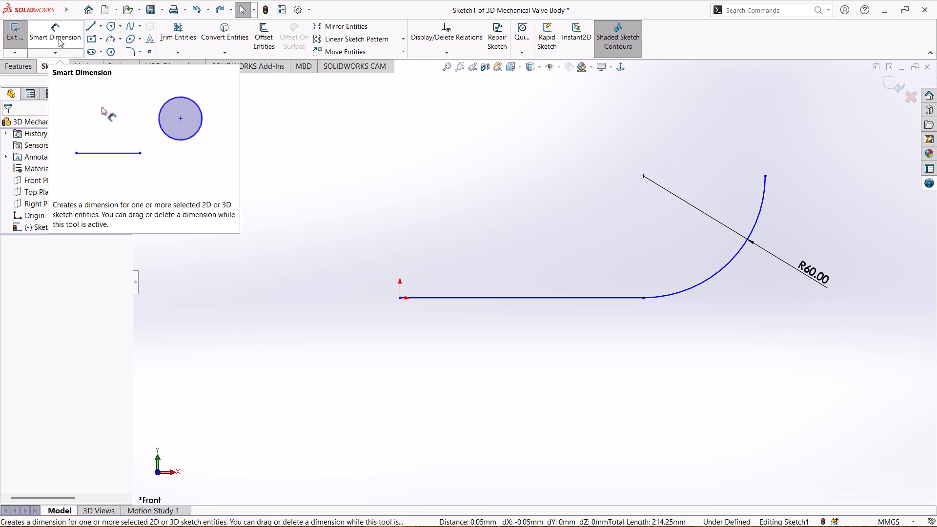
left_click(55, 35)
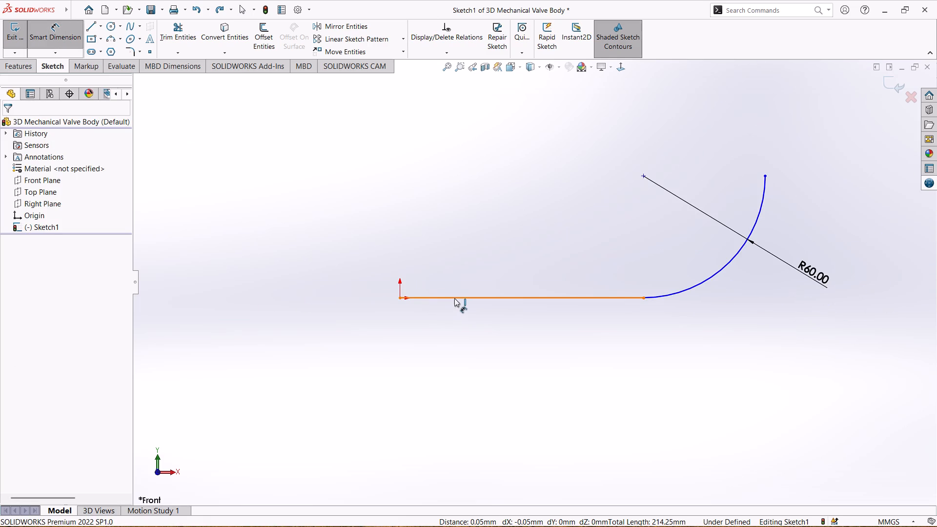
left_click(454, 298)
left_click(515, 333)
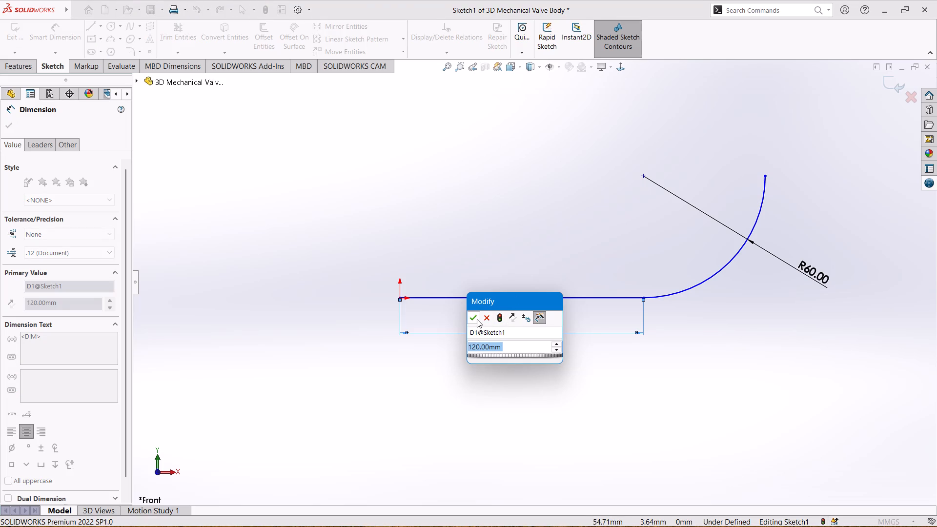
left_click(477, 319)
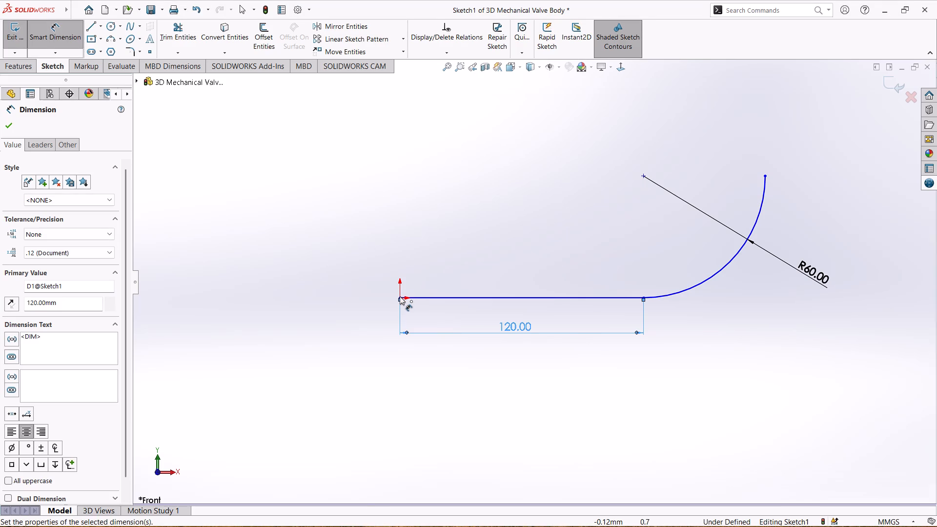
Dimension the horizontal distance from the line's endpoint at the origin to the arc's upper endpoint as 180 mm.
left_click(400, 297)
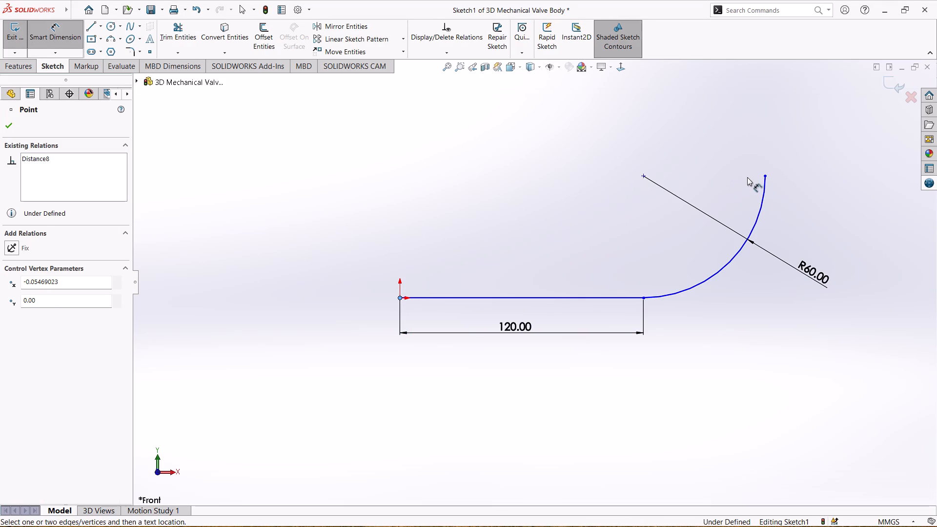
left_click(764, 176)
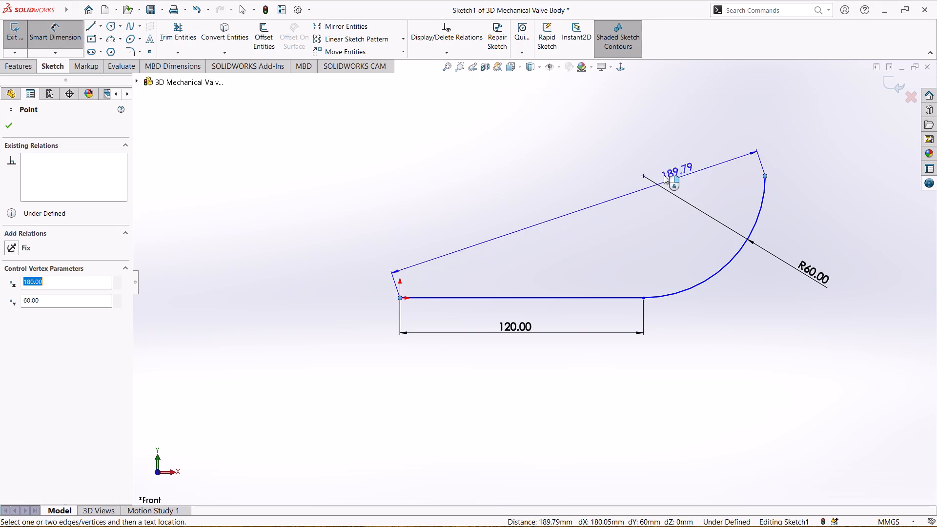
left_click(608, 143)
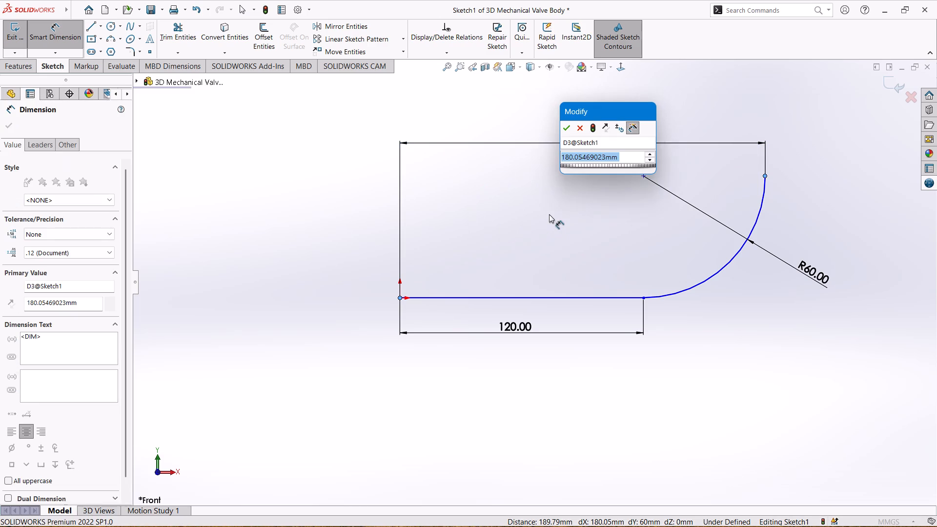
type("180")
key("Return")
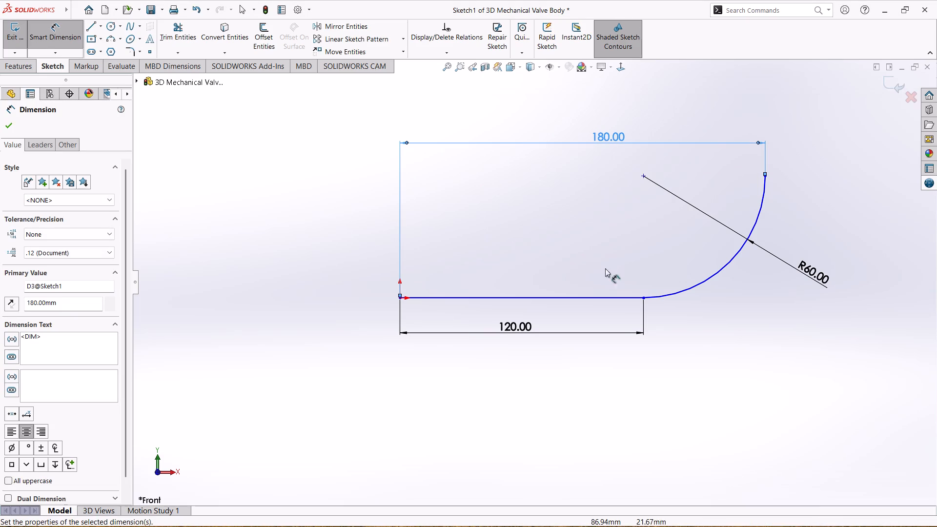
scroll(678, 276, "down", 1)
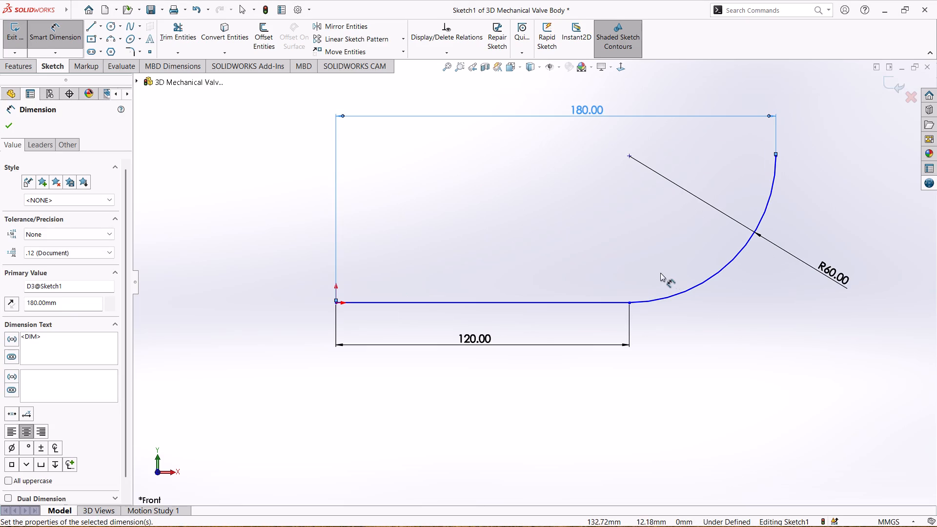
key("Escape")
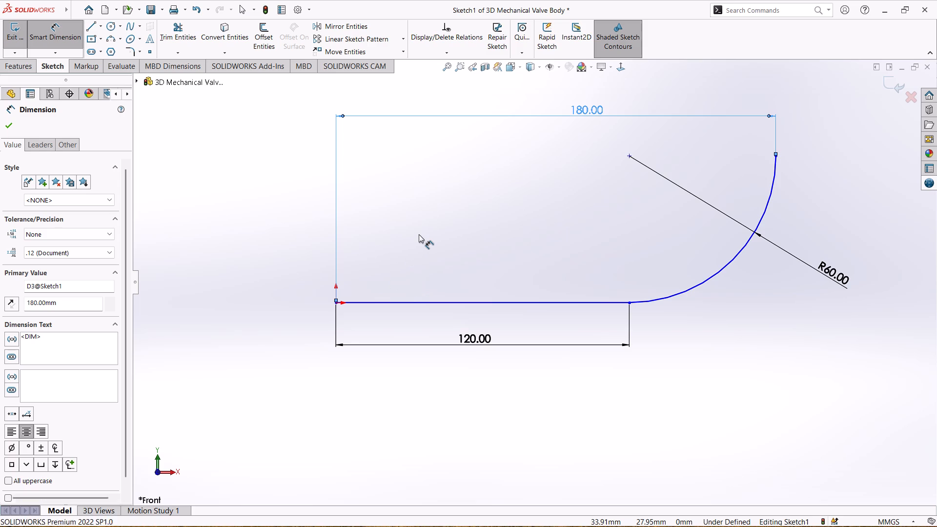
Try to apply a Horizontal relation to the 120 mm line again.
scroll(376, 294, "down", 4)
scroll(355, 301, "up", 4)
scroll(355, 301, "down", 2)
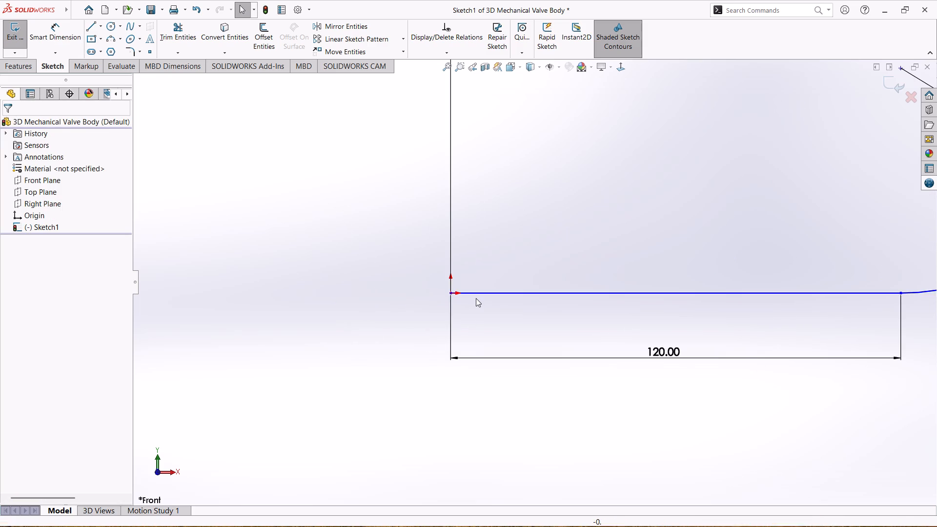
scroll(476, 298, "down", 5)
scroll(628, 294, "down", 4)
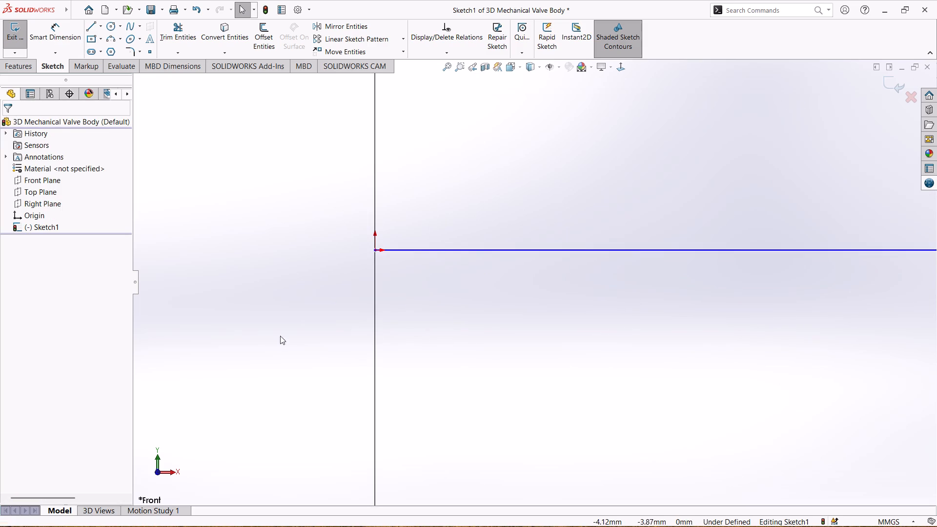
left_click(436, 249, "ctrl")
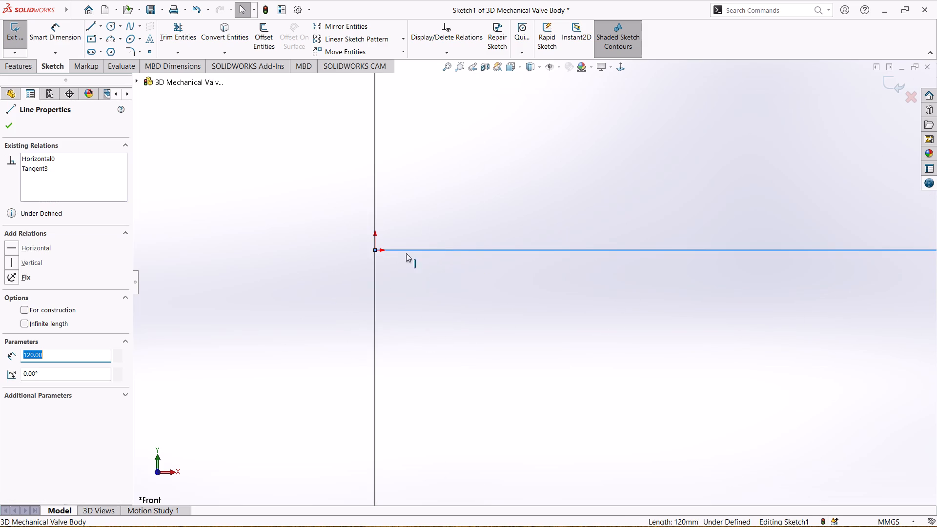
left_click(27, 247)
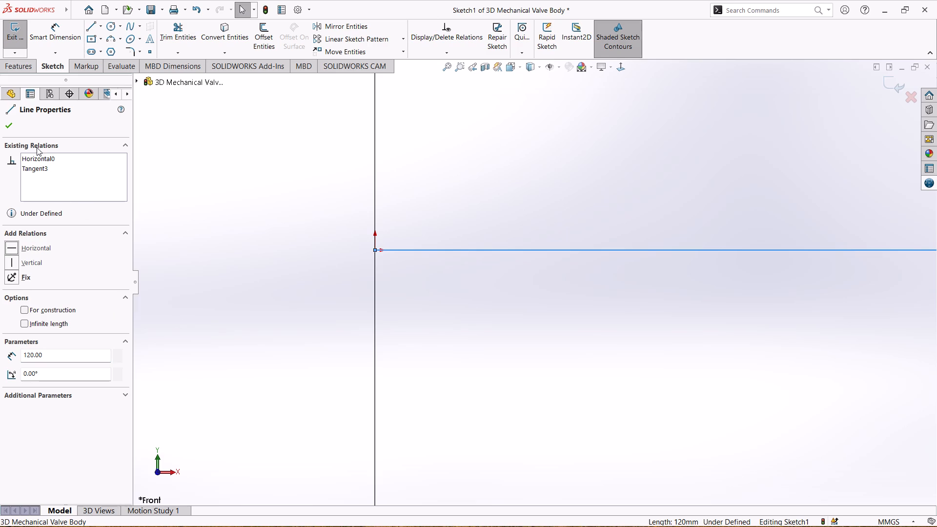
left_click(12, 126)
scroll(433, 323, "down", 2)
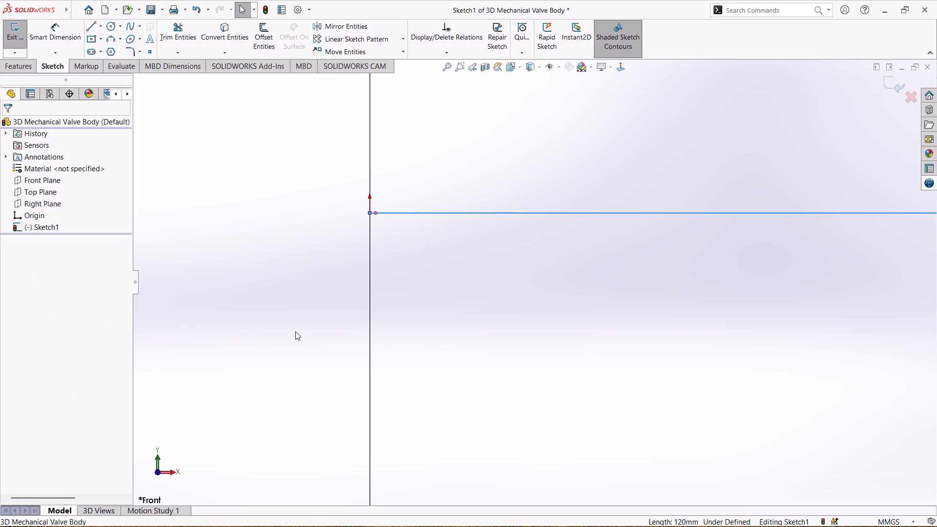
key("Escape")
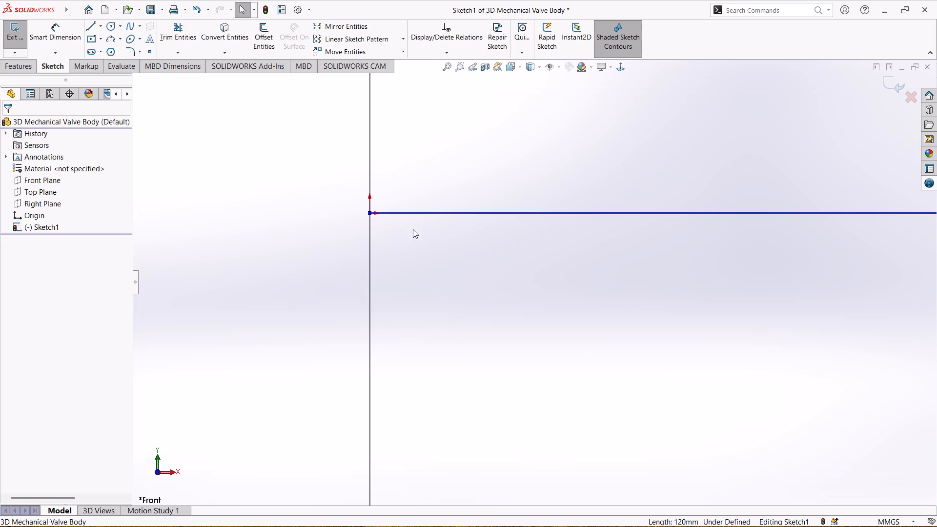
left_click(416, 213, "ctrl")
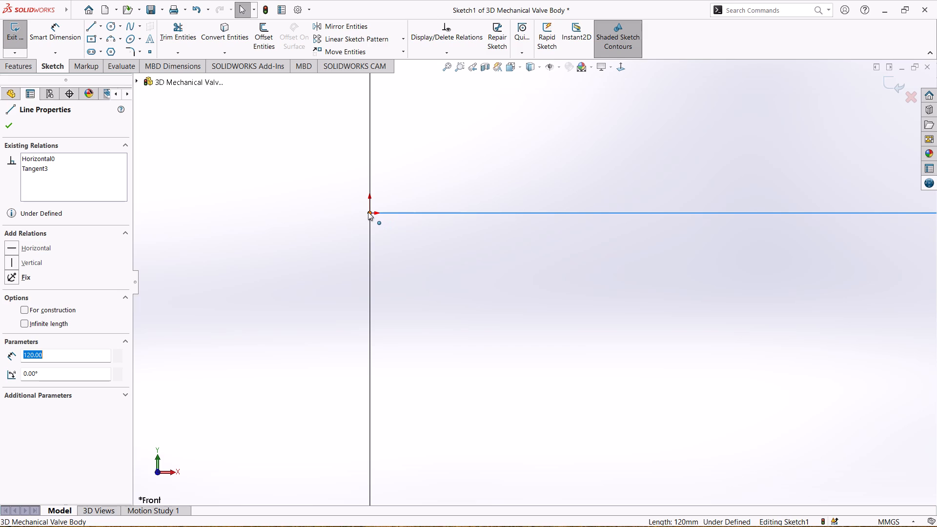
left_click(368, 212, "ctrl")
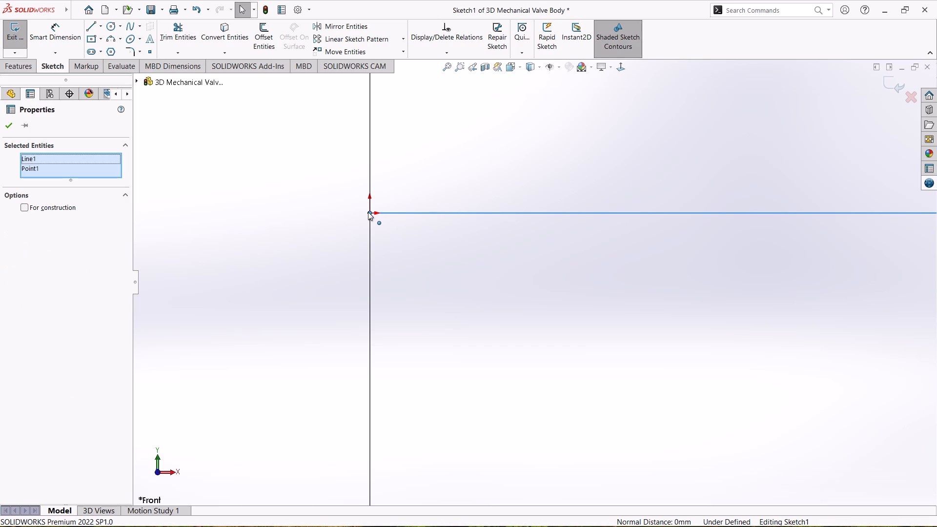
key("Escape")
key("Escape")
Exit the path sketch and delete Sketch1 from the part.
scroll(622, 269, "down", 2)
scroll(621, 268, "up", 4)
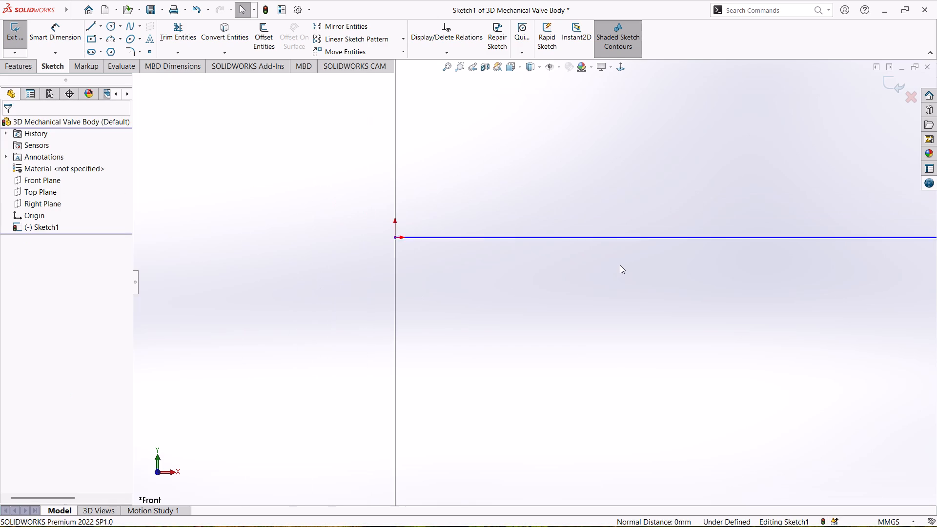
scroll(619, 265, "up", 3)
scroll(766, 272, "up", 7)
scroll(770, 276, "down", 4)
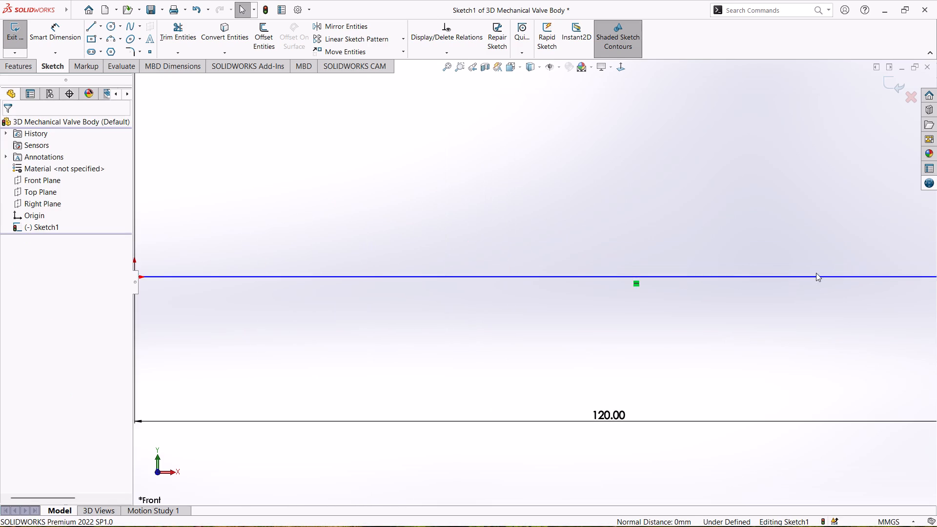
scroll(783, 272, "up", 8)
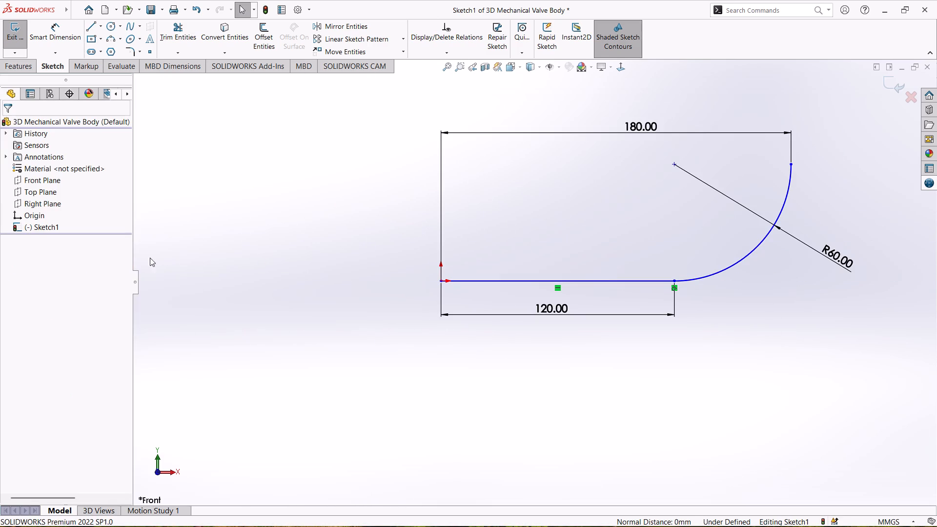
left_click(31, 229)
right_click(31, 229)
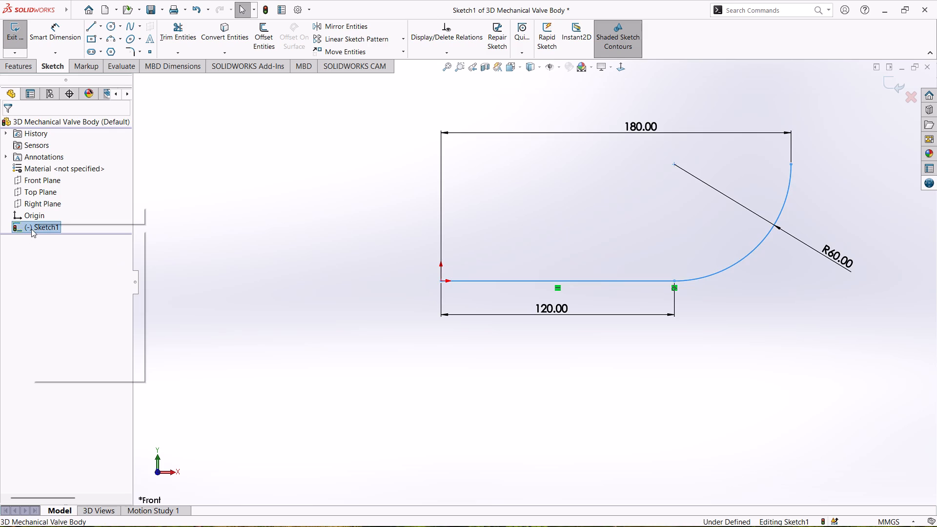
left_click(426, 218)
left_click(8, 33)
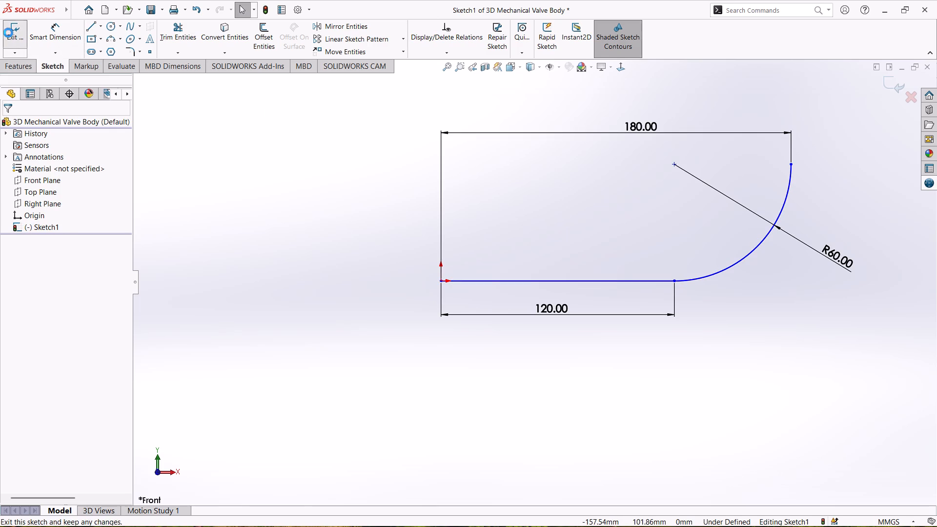
left_click(37, 227)
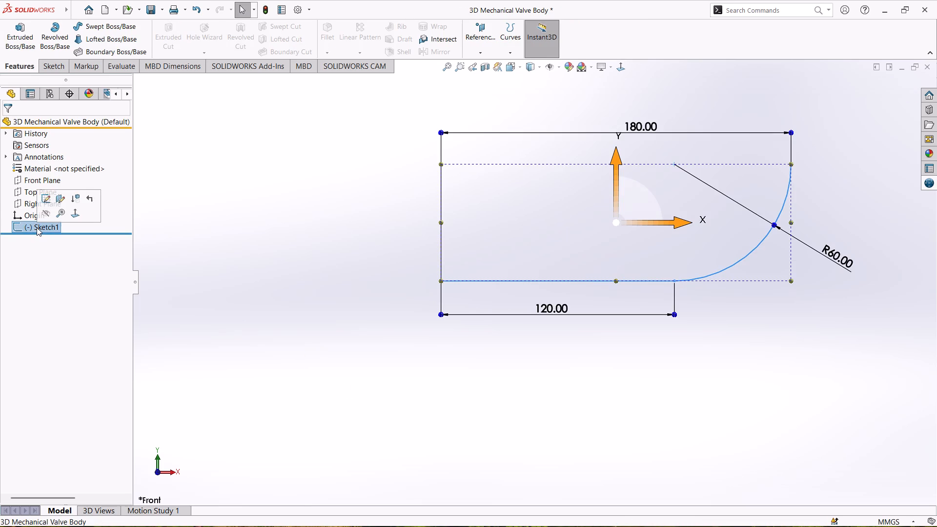
right_click(37, 227)
left_click(63, 299)
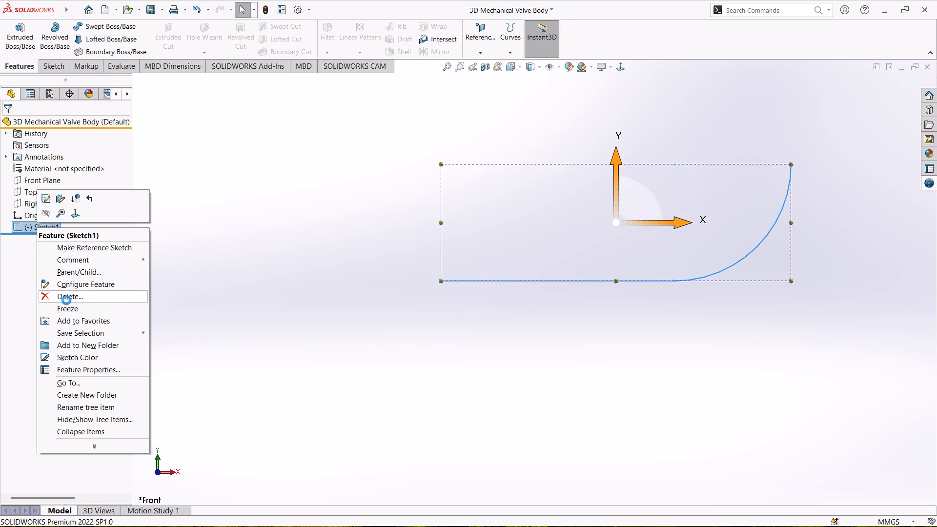
left_click(533, 203)
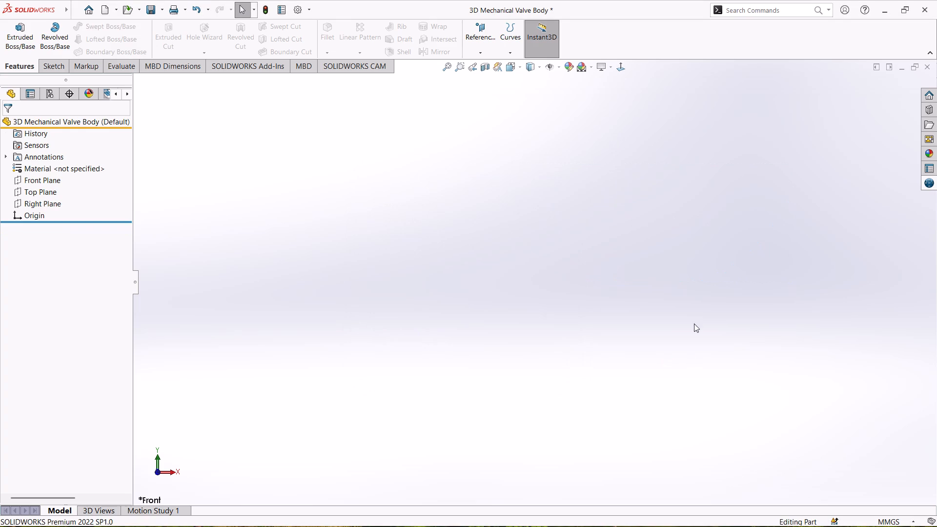
Start a new sketch on the Front Plane.
left_click(48, 182)
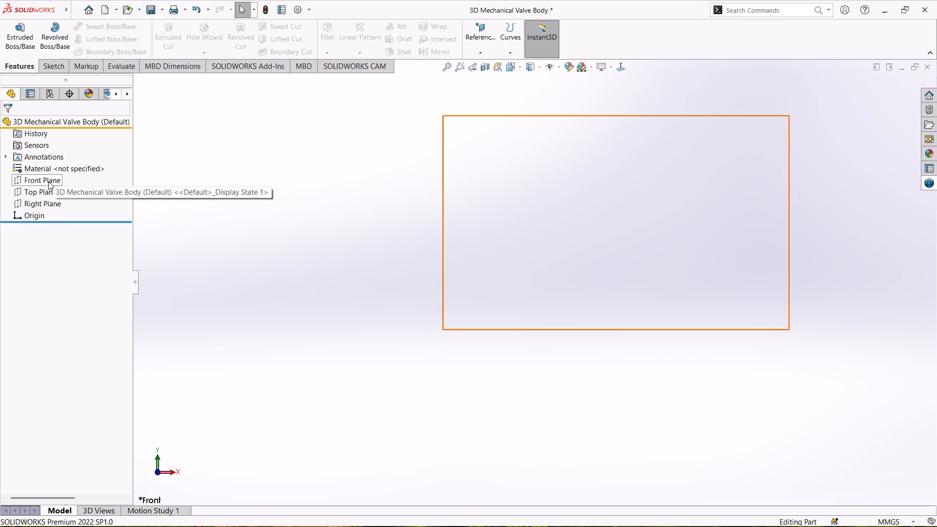
left_click(58, 168)
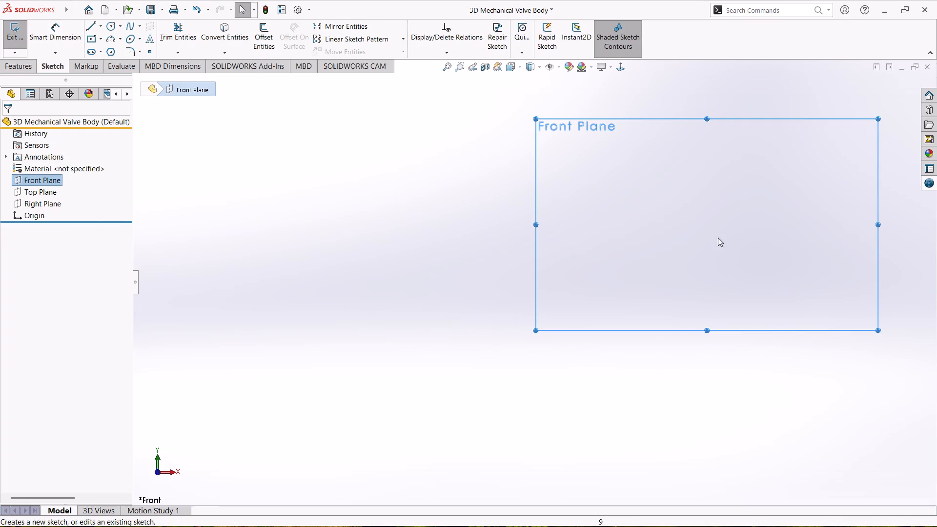
right_click_drag(332, 243, 332, 243)
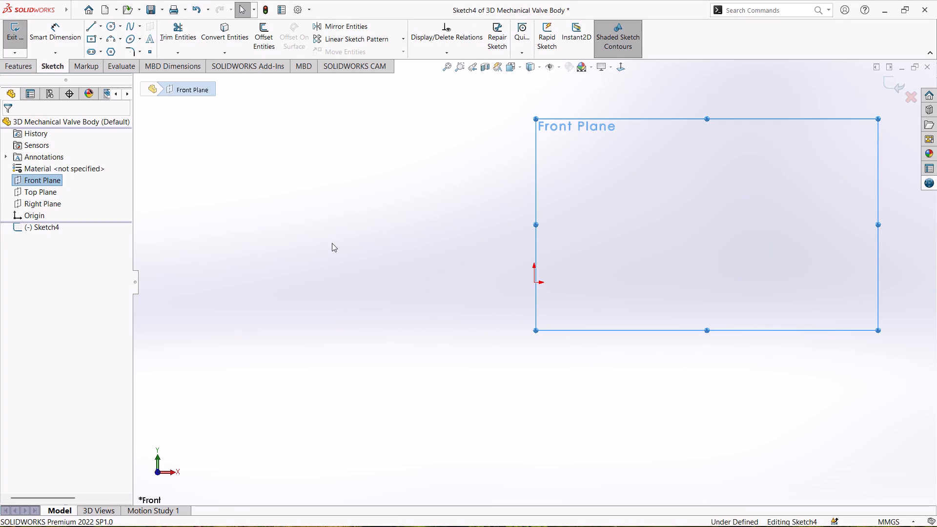
Sketch a 100 mm, nearly horizontal line from the origin, continued by an upward tangent 90° arc of about 36 mm radius.
right_click_drag(332, 243, 278, 254)
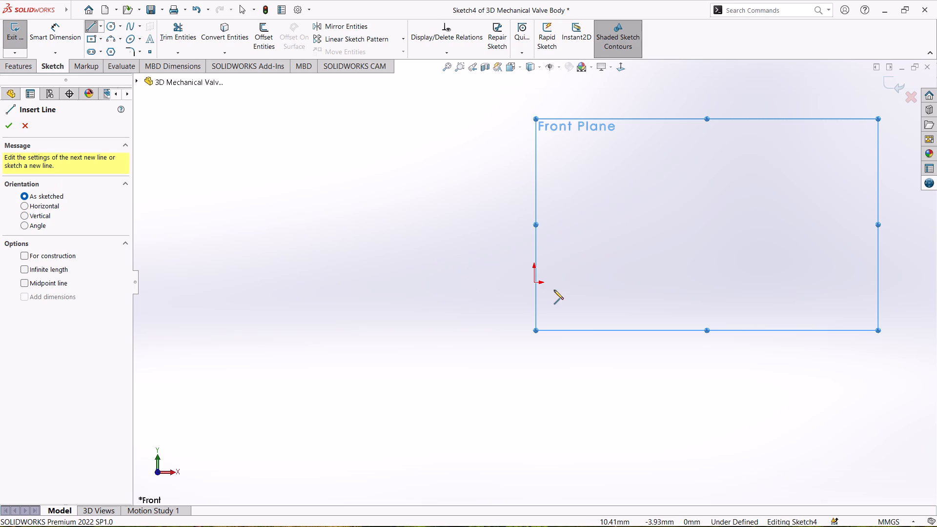
left_click(533, 282)
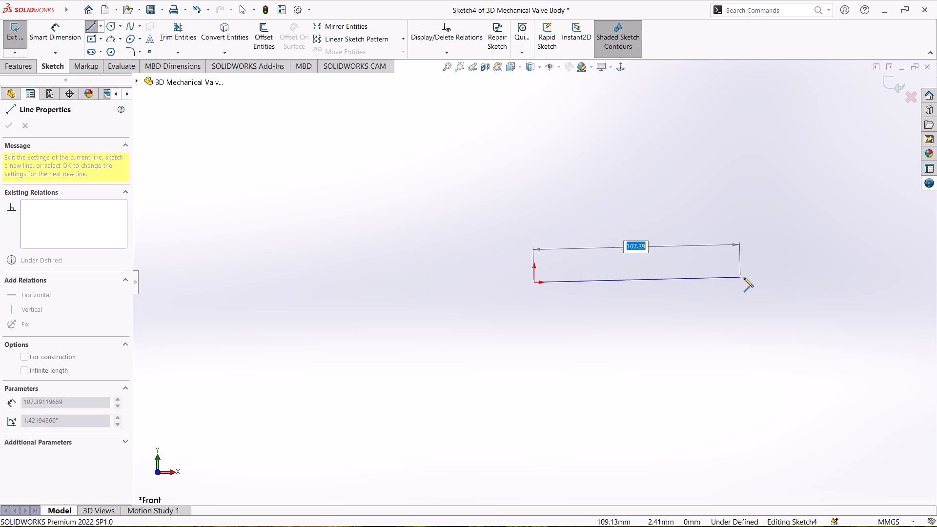
type("100")
key("Return")
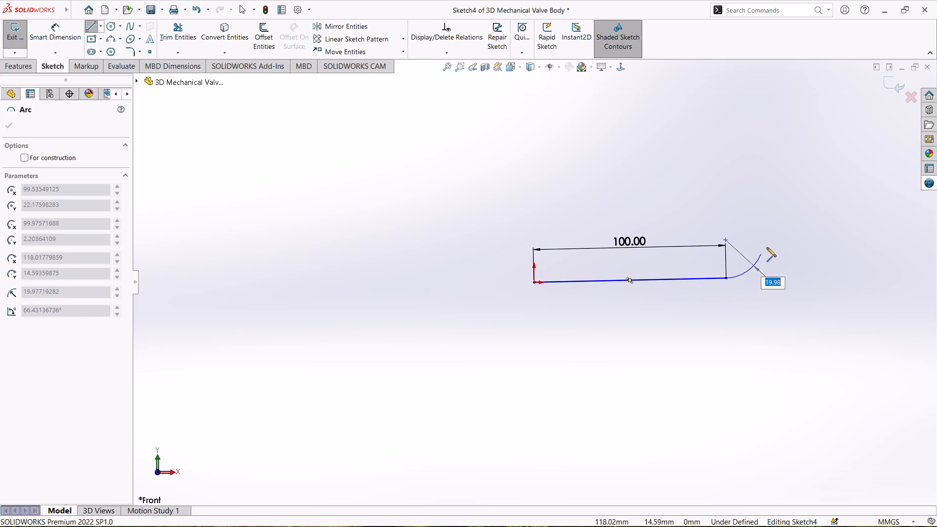
left_click(794, 206)
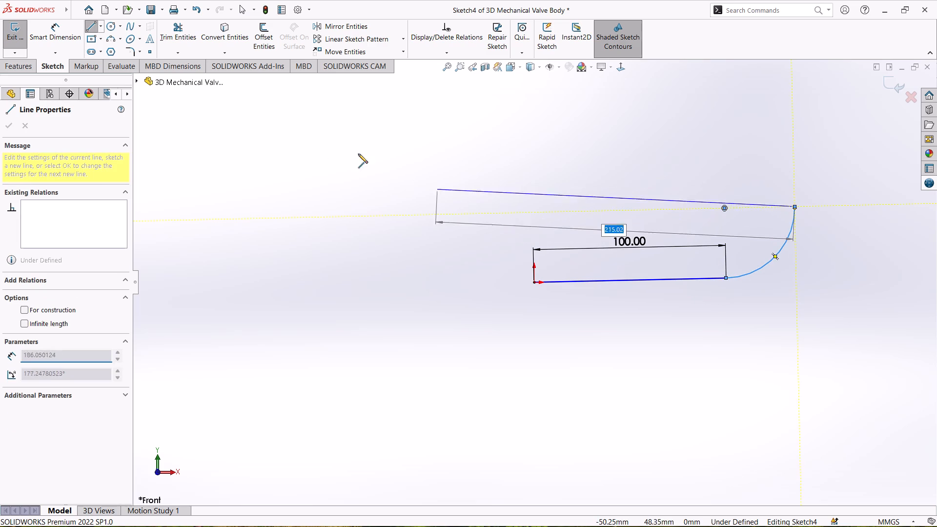
Dimension the arc's radius as 60 mm.
left_click(50, 33)
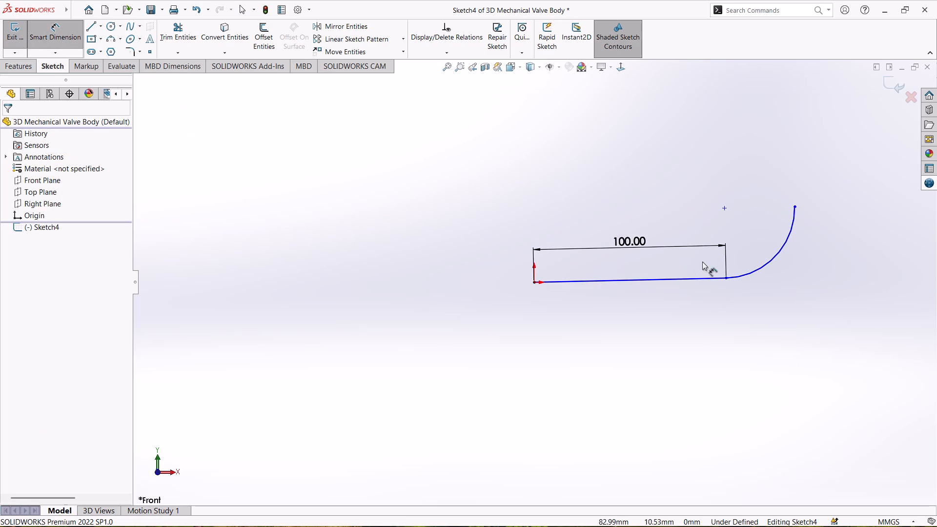
left_click(777, 256)
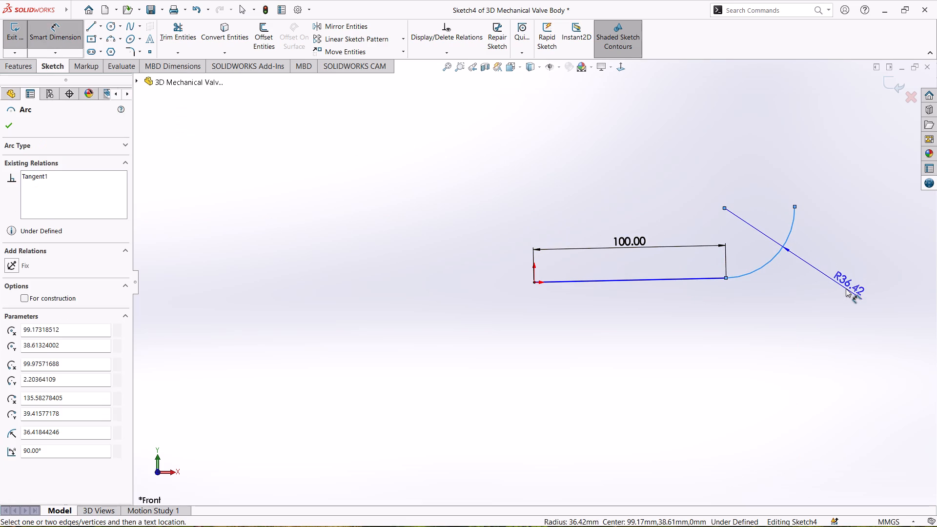
left_click(846, 288)
type("60")
key("Return")
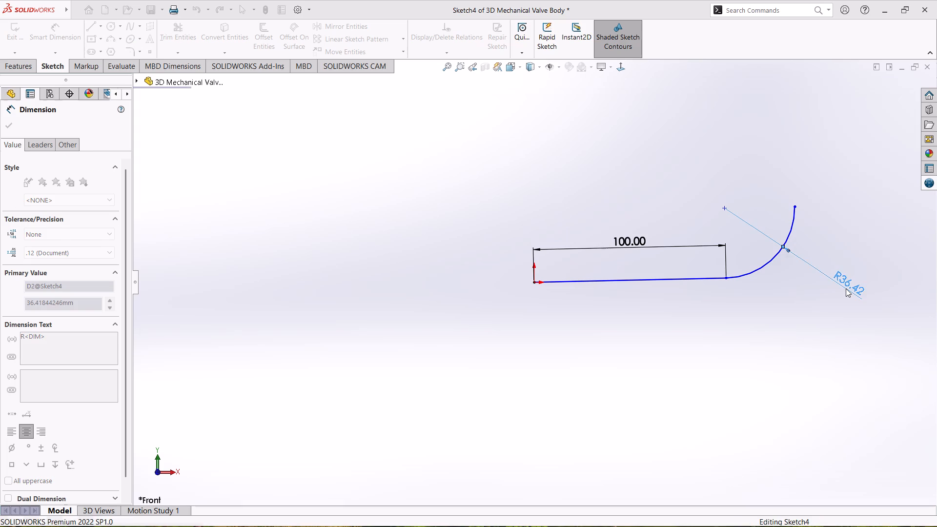
Set the line's length to 120 mm and place its dimension below the line.
left_click(630, 242)
left_click(630, 242)
type("120")
key("Return")
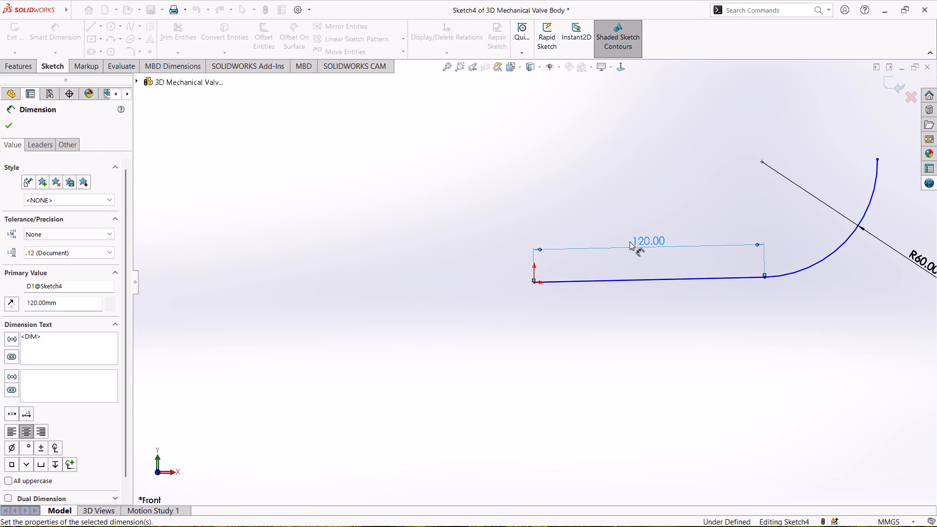
scroll(729, 243, "down", 1)
scroll(728, 246, "up", 1)
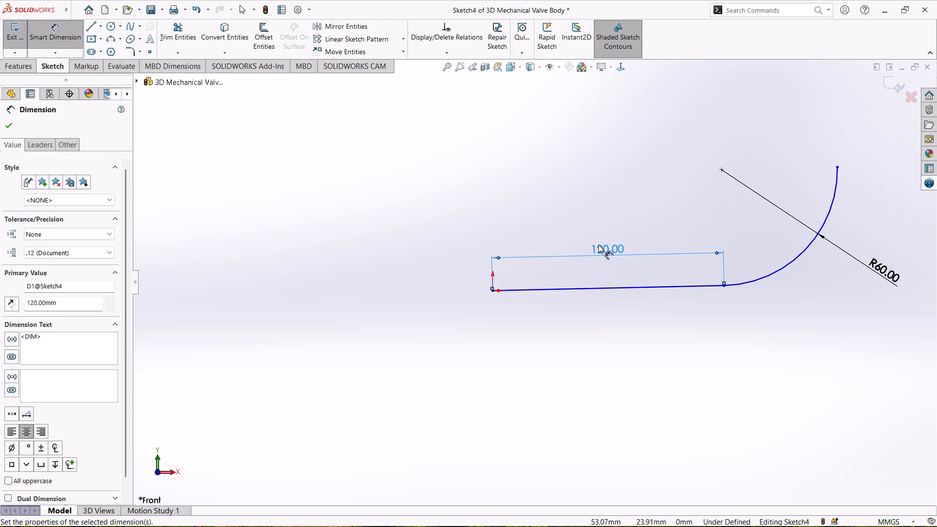
left_click_drag(604, 246, 610, 341)
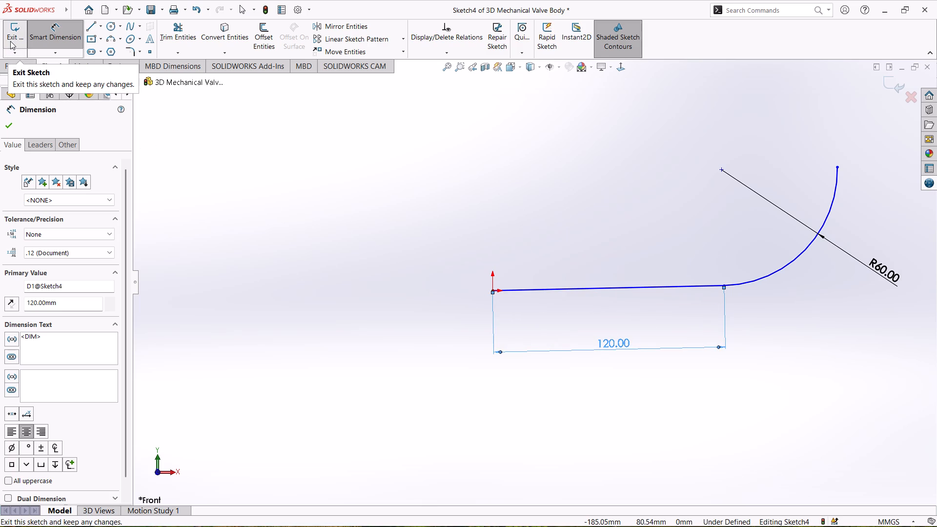
left_click(5, 128)
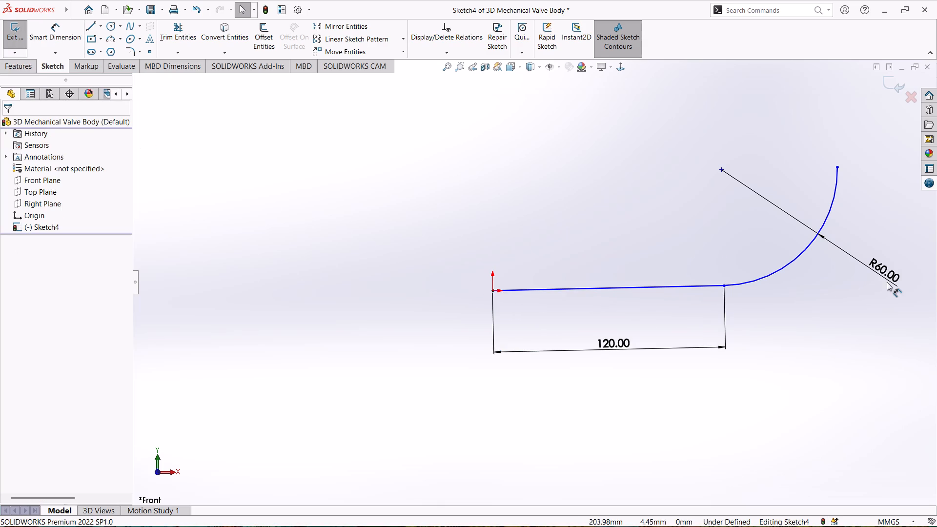
Dimension the horizontal distance from the line's endpoint at the origin to the arc's upper endpoint as 180 mm.
scroll(876, 284, "down", 2)
scroll(847, 288, "up", 1)
right_click_drag(491, 211, 473, 162)
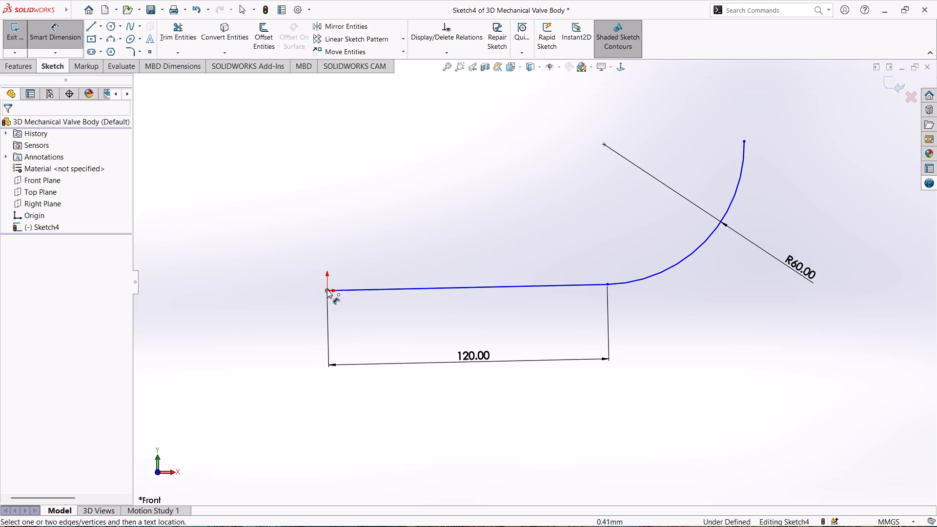
left_click(326, 290)
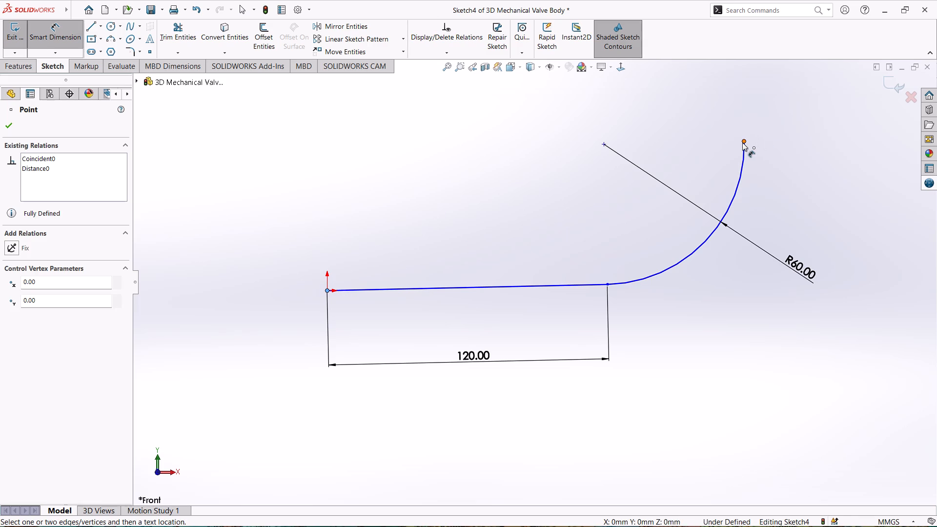
left_click(743, 140)
left_click(566, 121)
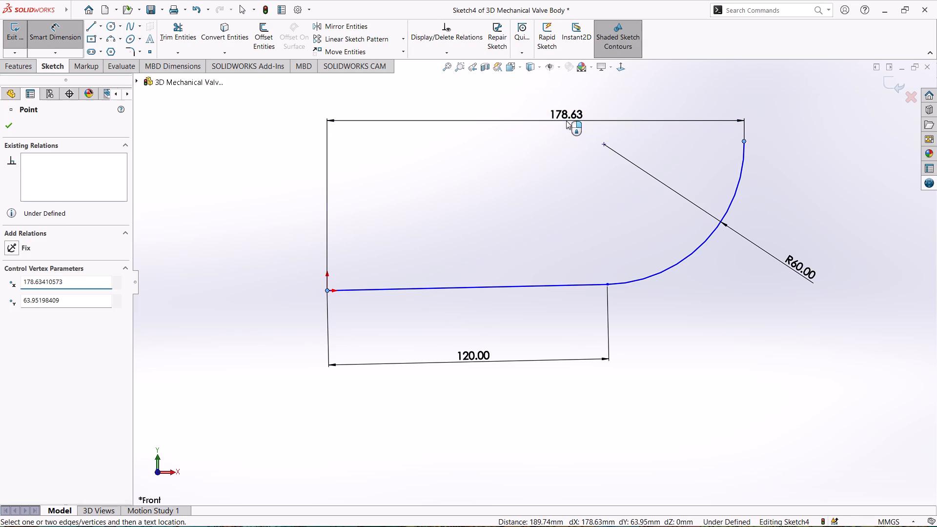
type("180")
key("Return")
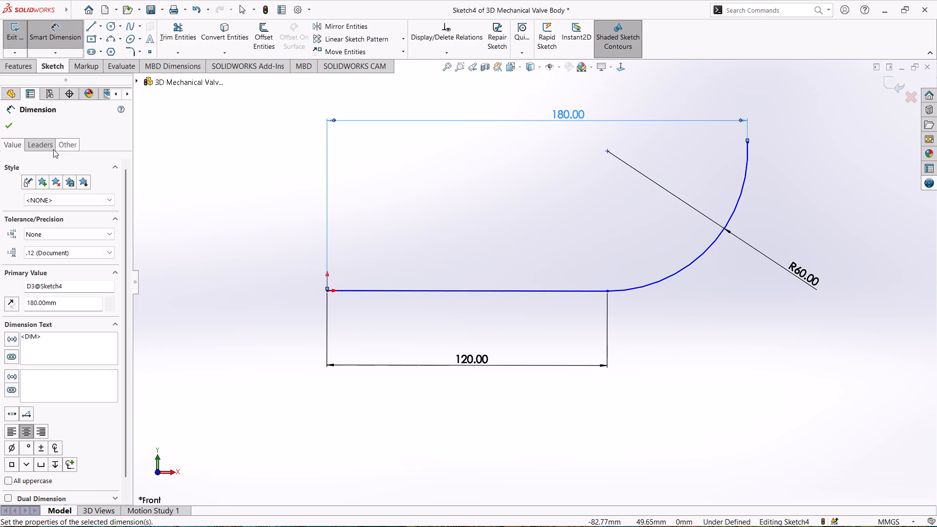
left_click(6, 126)
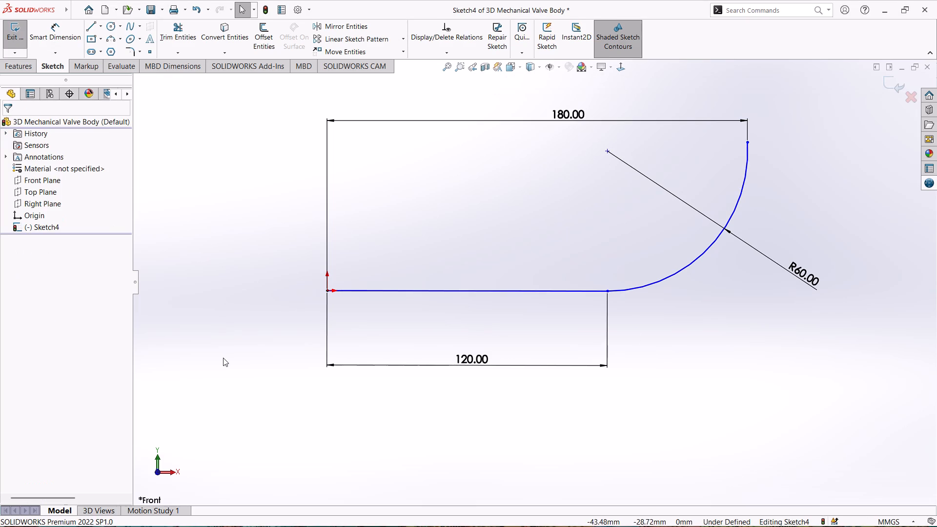
Apply a Horizontal relation to the 120 mm line and exit the path sketch.
left_click(395, 291, "ctrl")
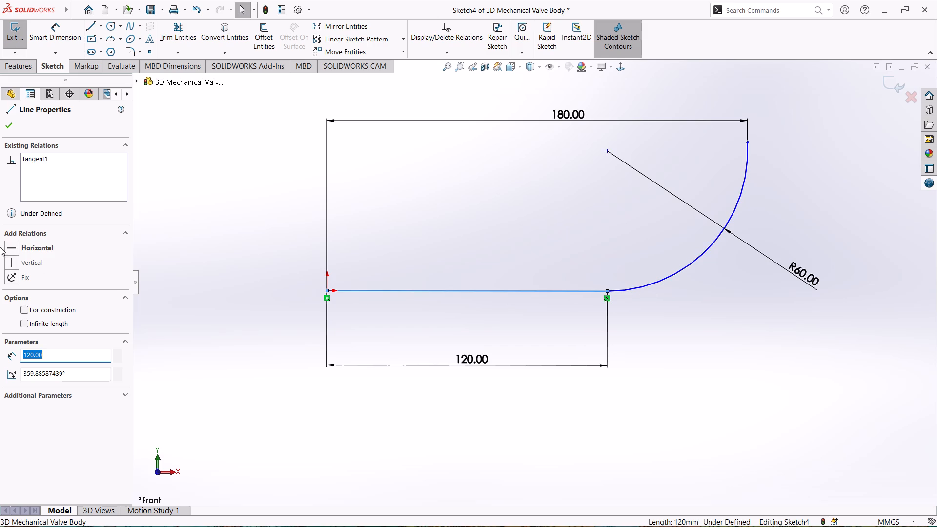
left_click(38, 247)
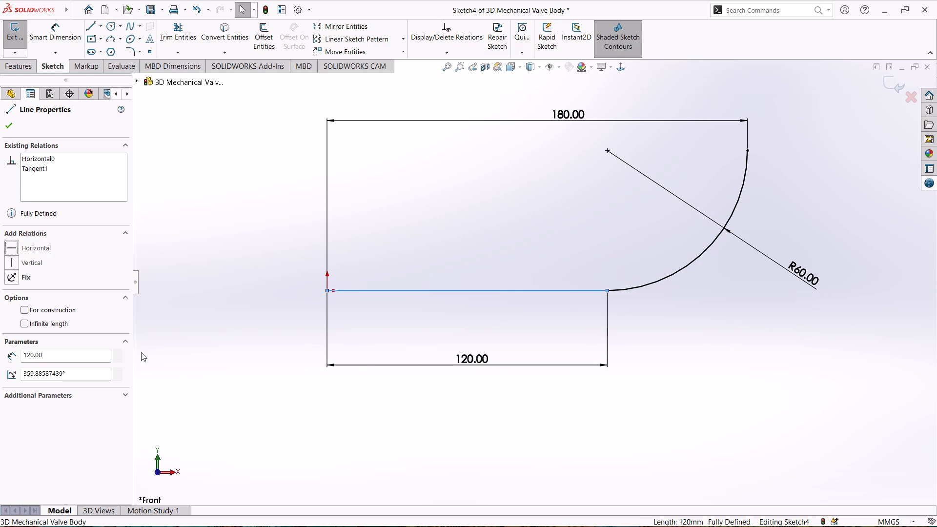
left_click(3, 124)
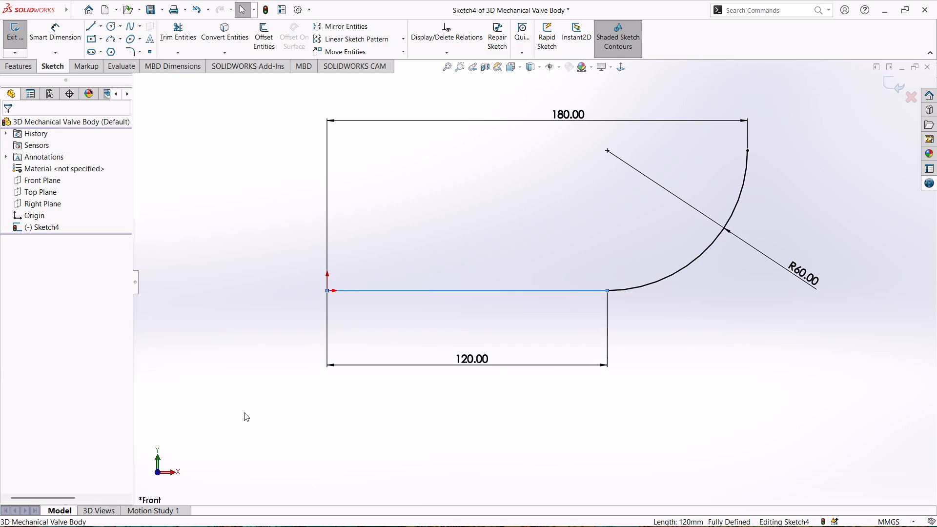
left_click(237, 382)
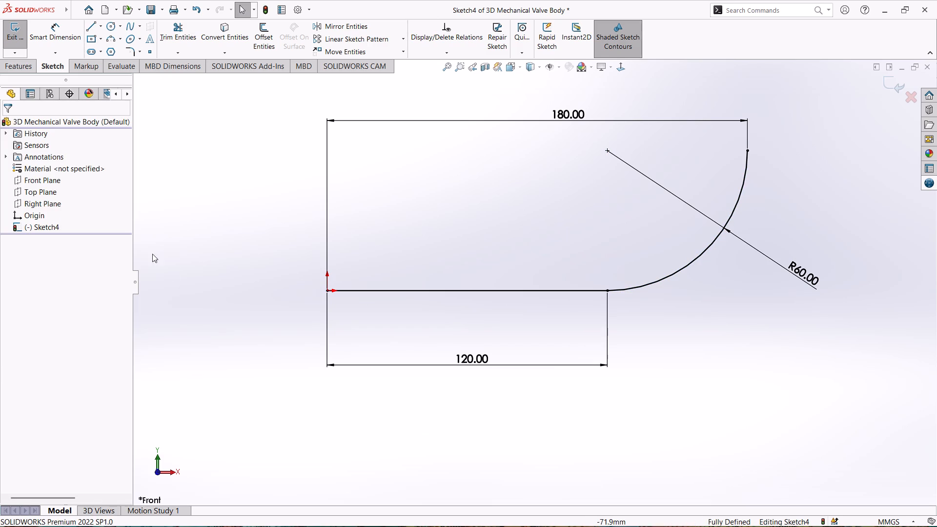
left_click(11, 34)
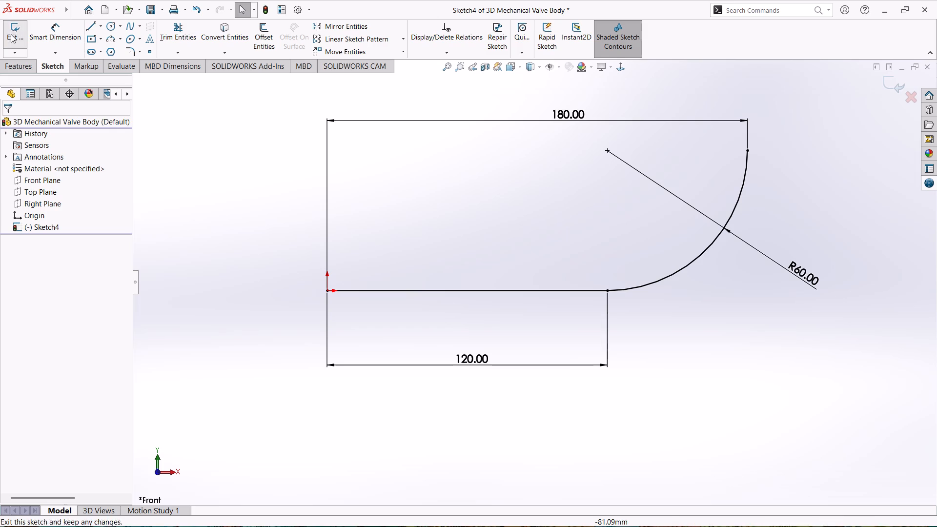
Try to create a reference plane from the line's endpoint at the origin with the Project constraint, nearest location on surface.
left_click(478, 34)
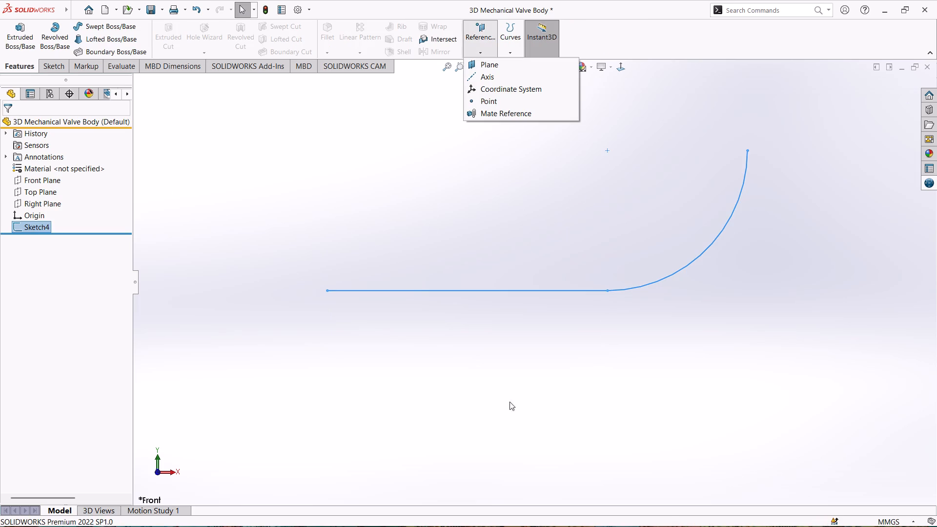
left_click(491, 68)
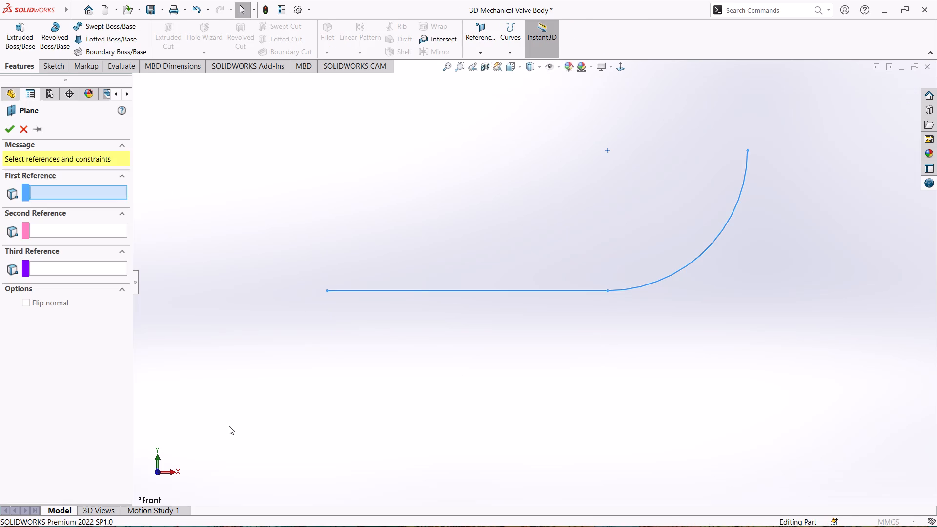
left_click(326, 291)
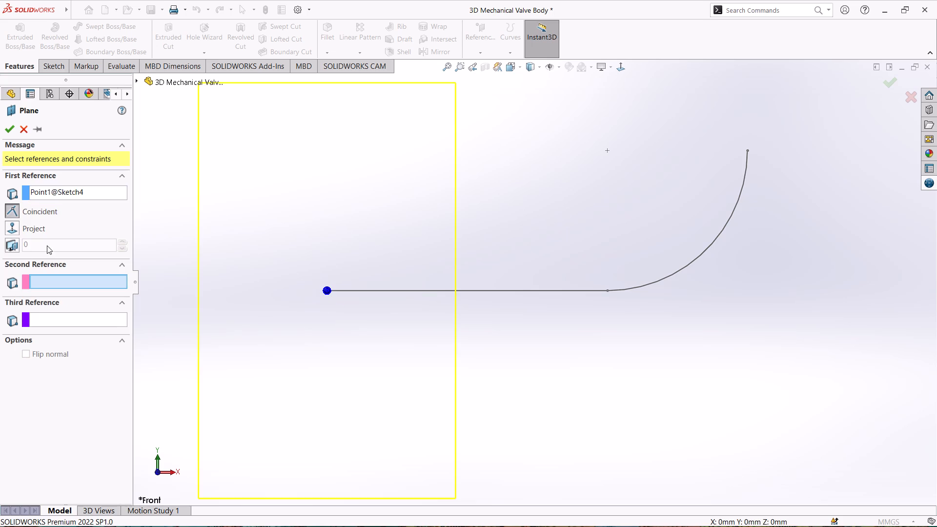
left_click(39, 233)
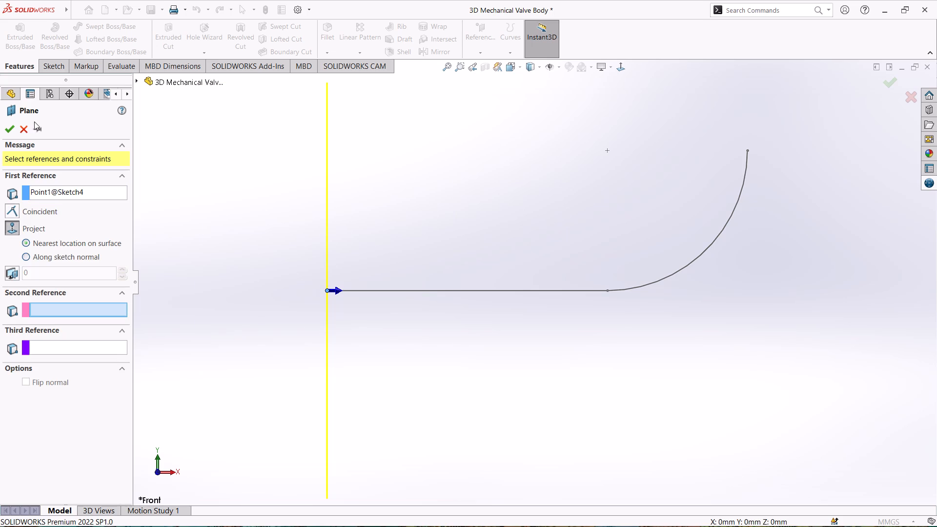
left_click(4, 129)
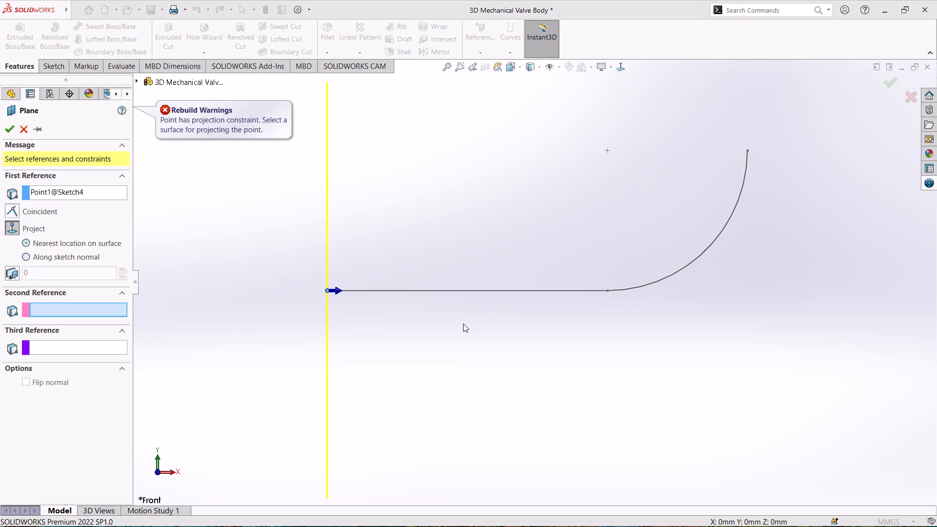
Replace the point reference with the Right Plane and create the reference plane at a 10 mm offset from it.
middle_click_drag(494, 325, 470, 330)
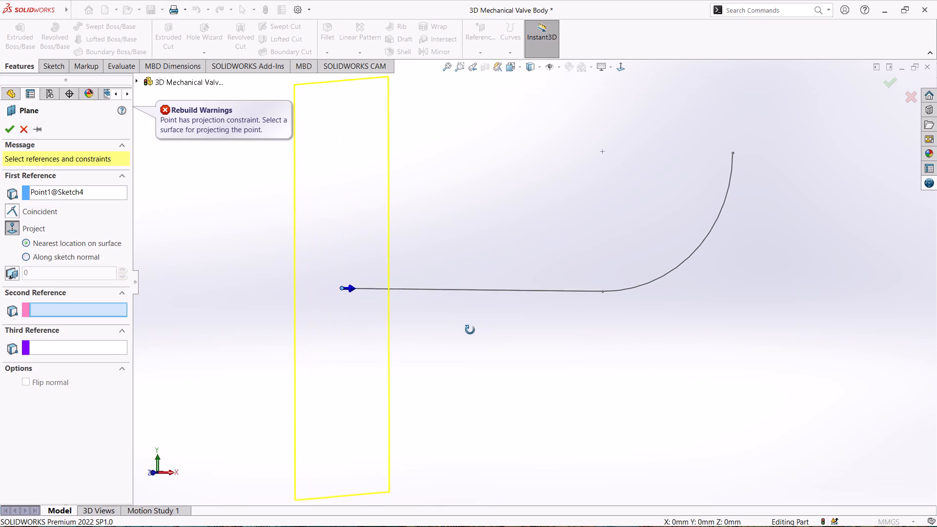
middle_click_drag(470, 330, 472, 330)
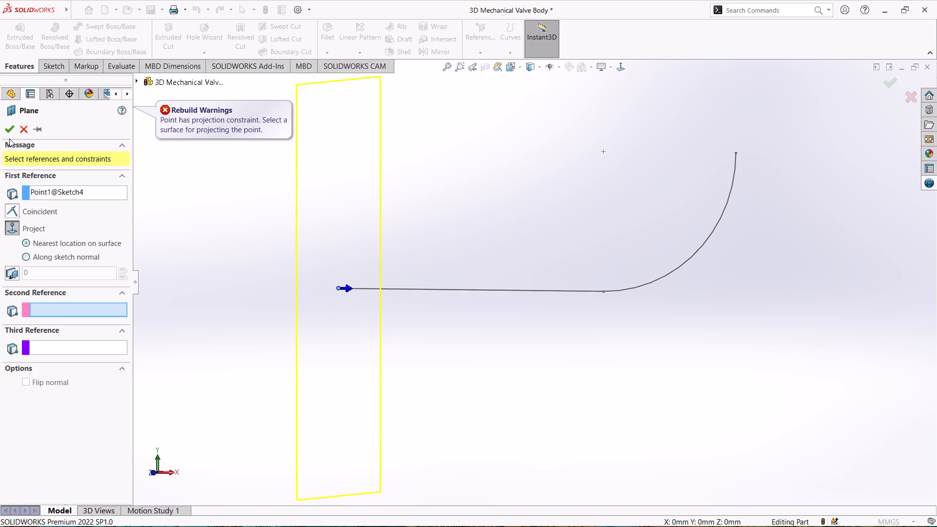
left_click(79, 187)
left_click(137, 80)
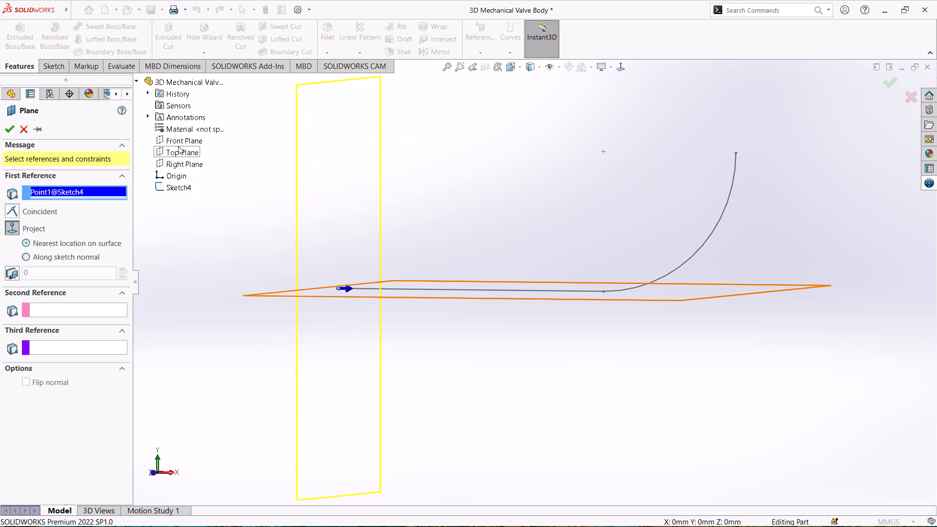
left_click(177, 163)
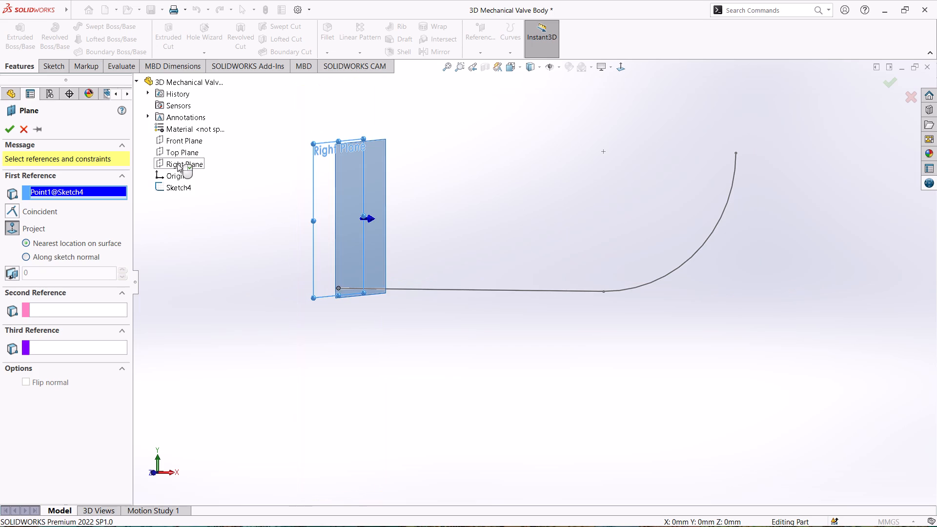
middle_click_drag(224, 289, 253, 309)
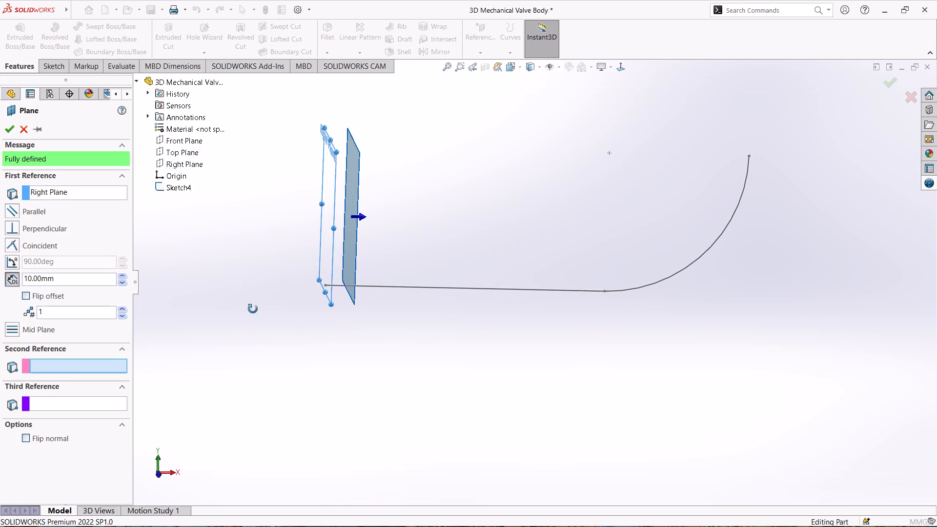
middle_click_drag(253, 309, 251, 309)
scroll(292, 287, "down", 2)
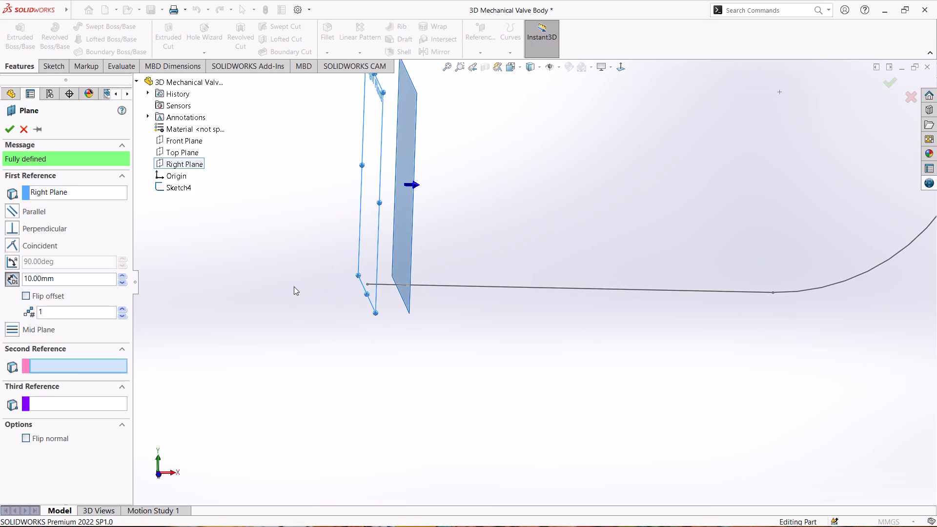
left_click(8, 130)
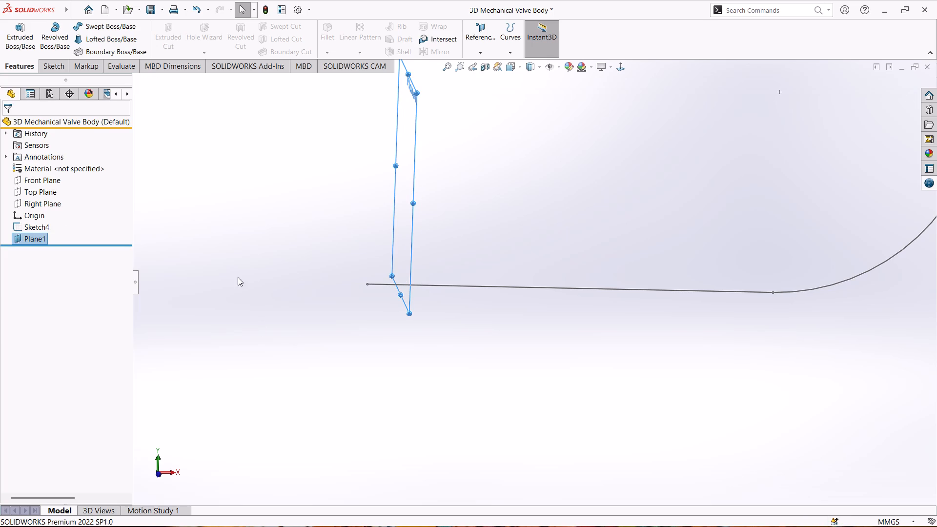
Edit the reference plane to make it coincident with the Right Plane instead of offset from it.
right_click(30, 236)
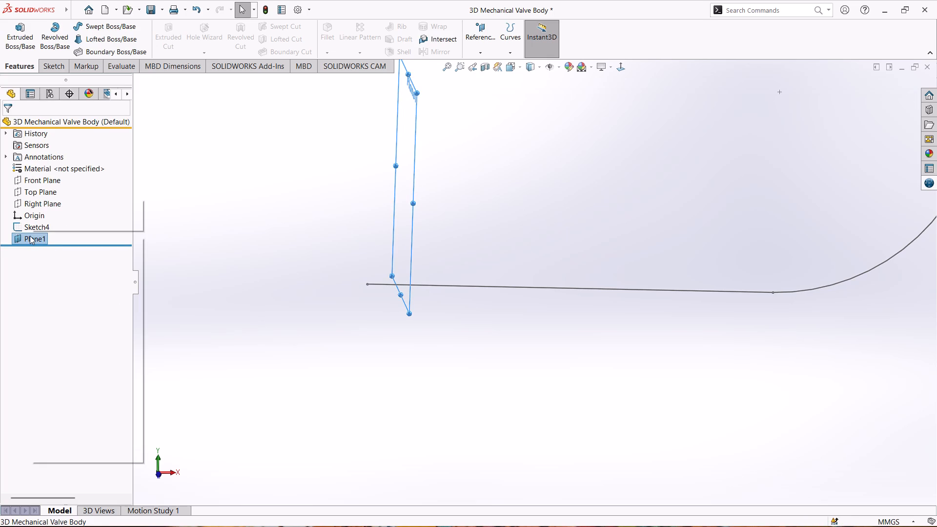
left_click(38, 207)
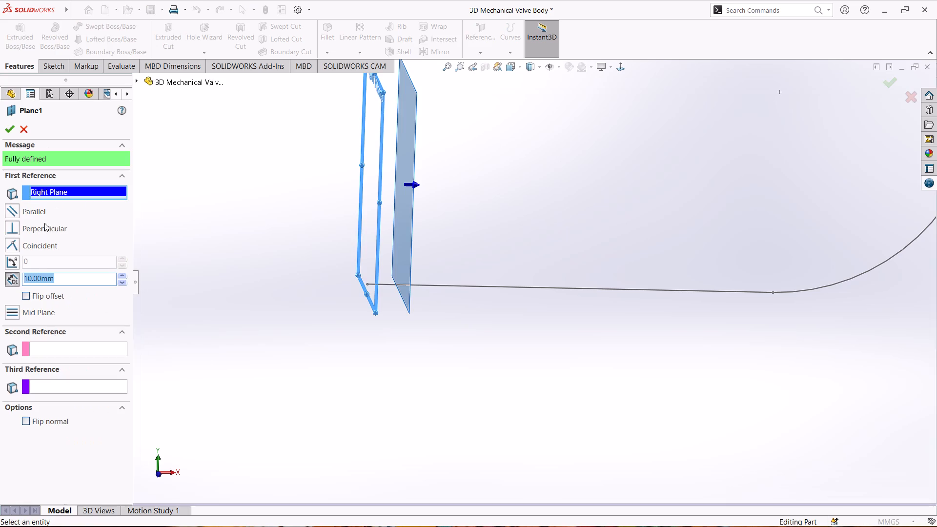
left_click(37, 240)
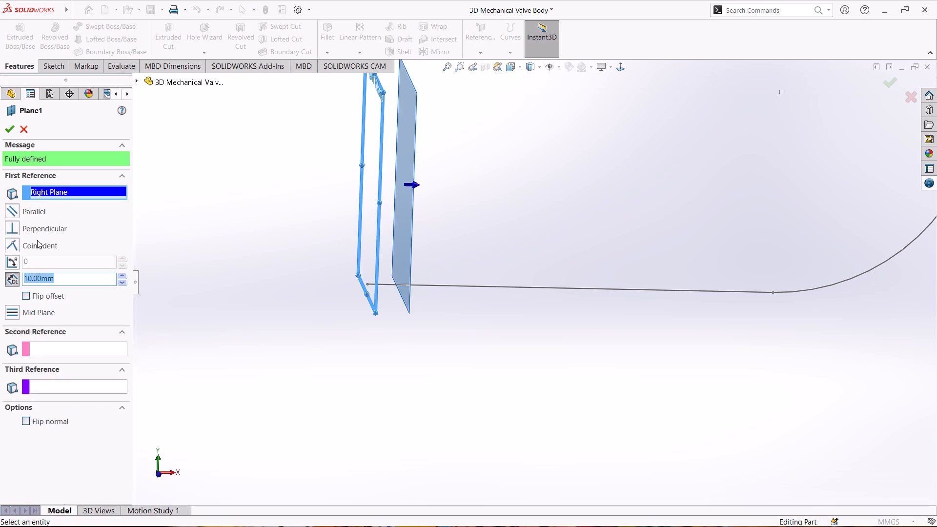
left_click(32, 248)
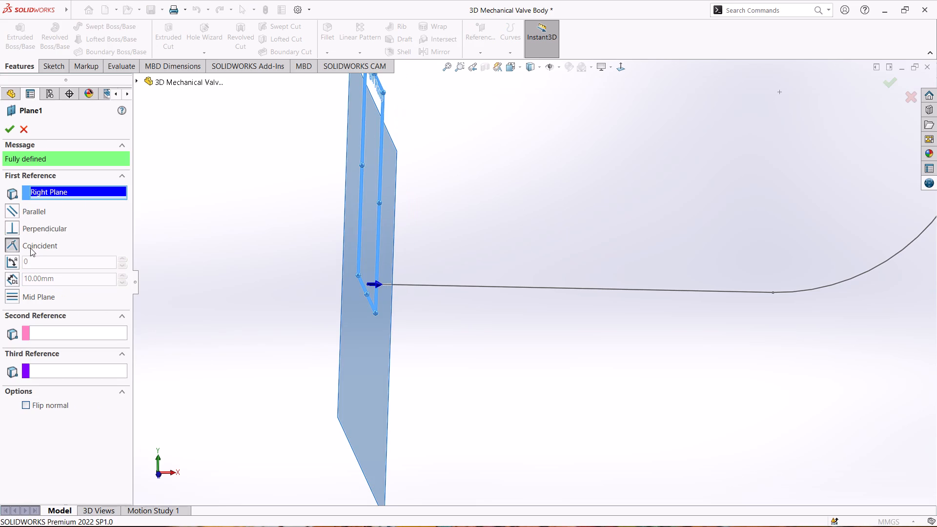
left_click(6, 124)
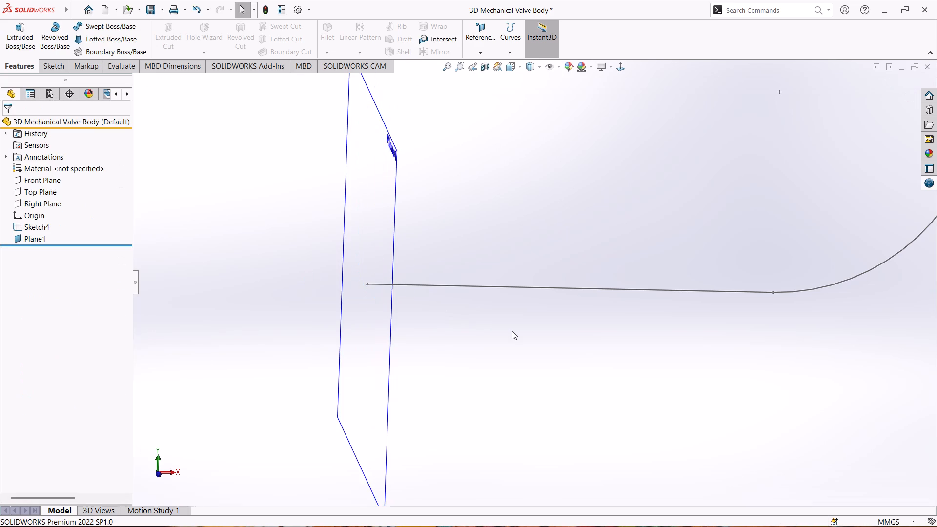
Start a sketch on the reference plane and draw a 50 mm diameter circle centred on the origin.
middle_click_drag(512, 331, 503, 337)
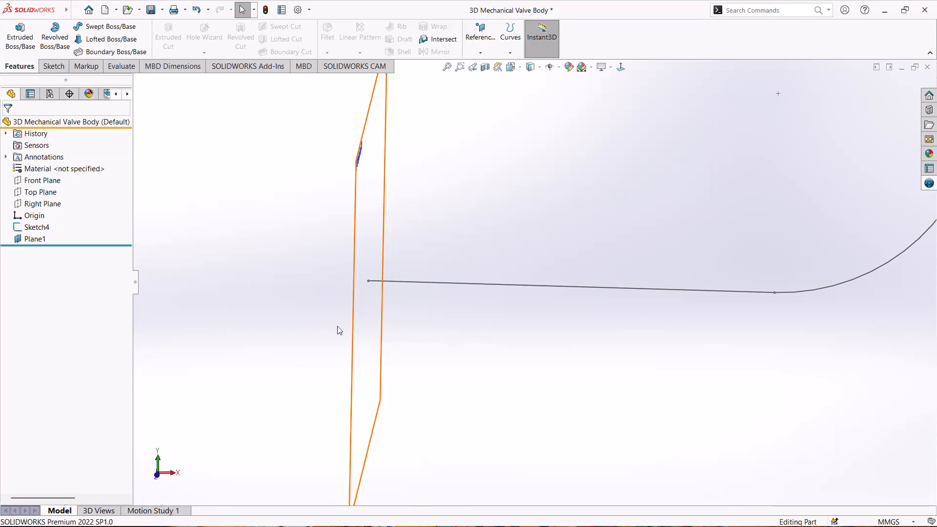
left_click(34, 236)
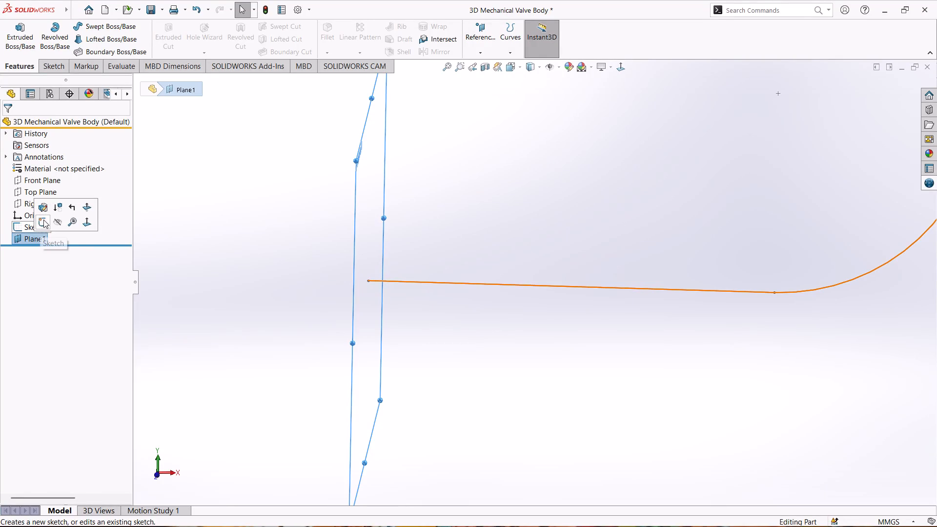
left_click(43, 221)
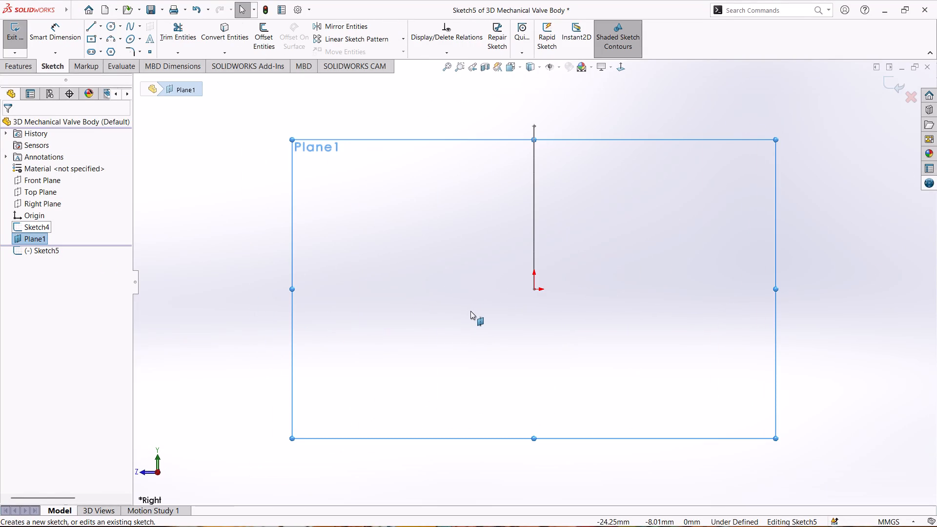
right_click_drag(201, 194, 246, 198)
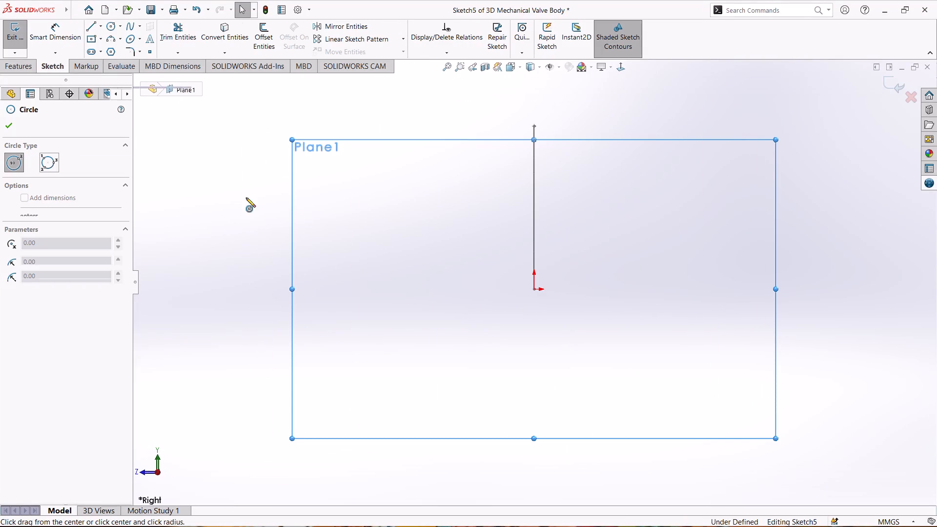
left_click(534, 289)
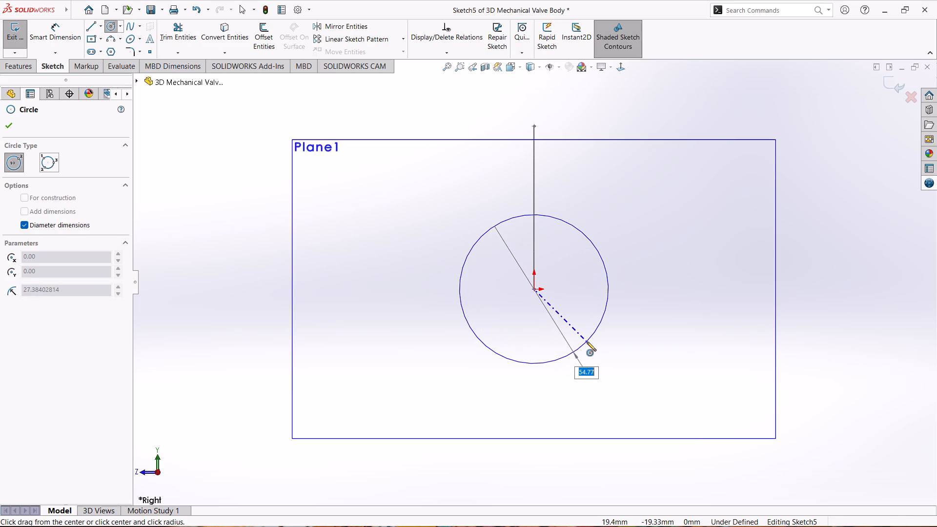
type("50")
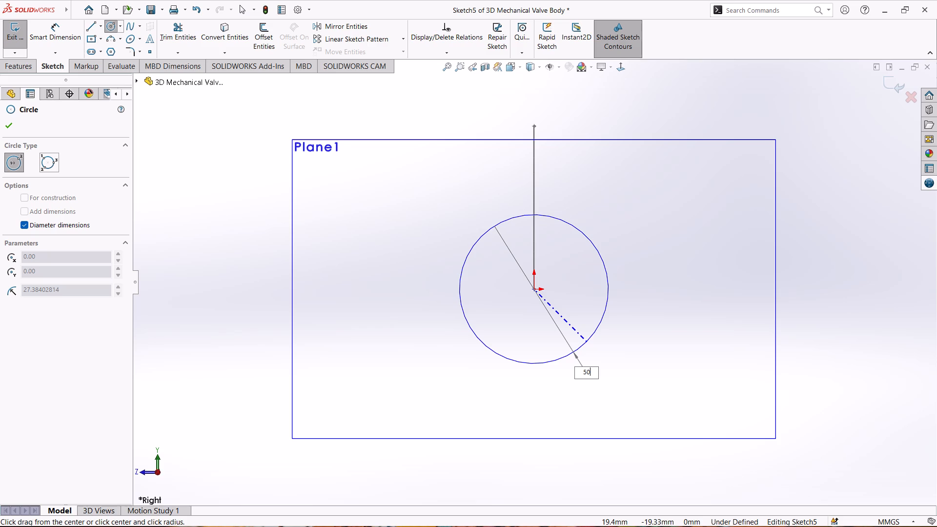
key("Return")
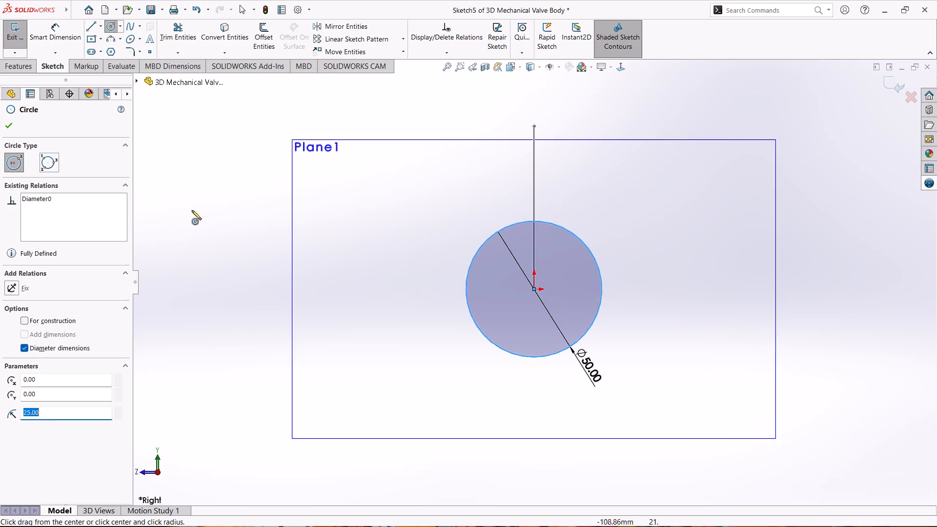
left_click(10, 127)
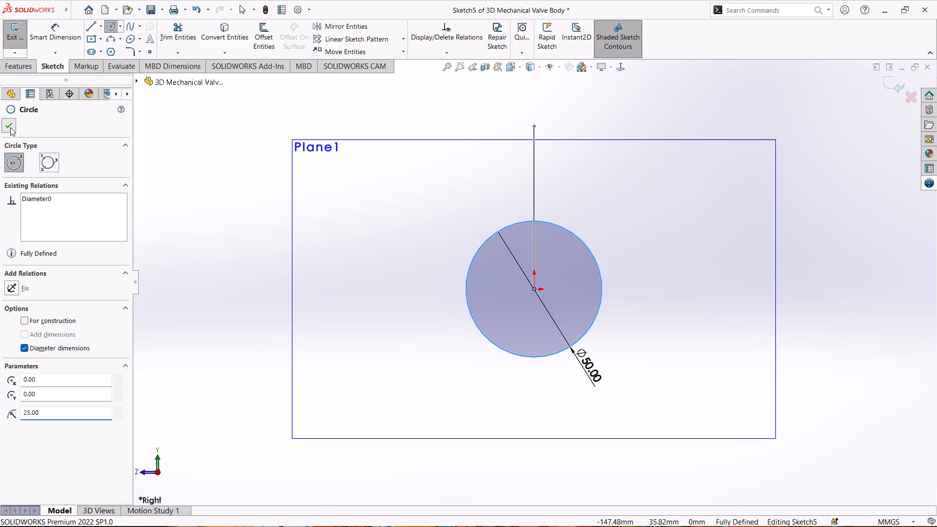
Hide the reference plane and exit the circle sketch.
middle_click_drag(806, 275, 766, 287)
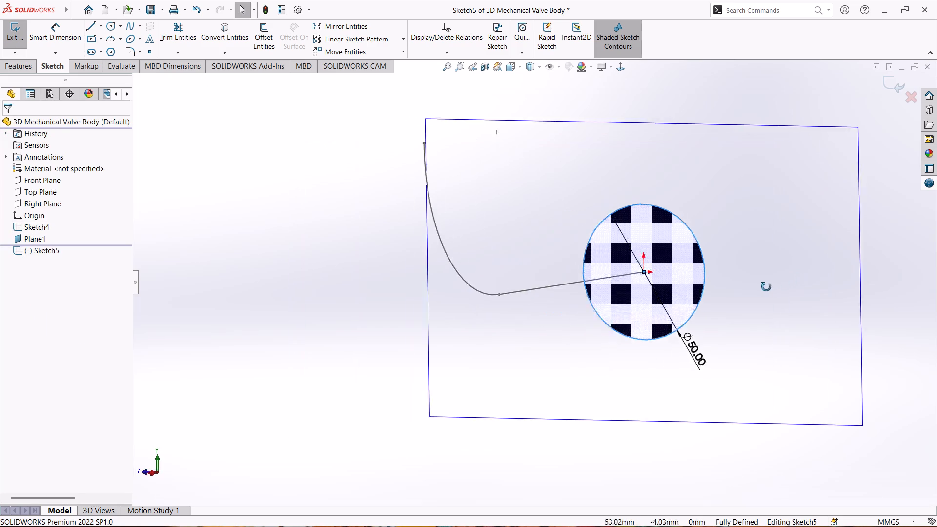
middle_click_drag(766, 287, 747, 294)
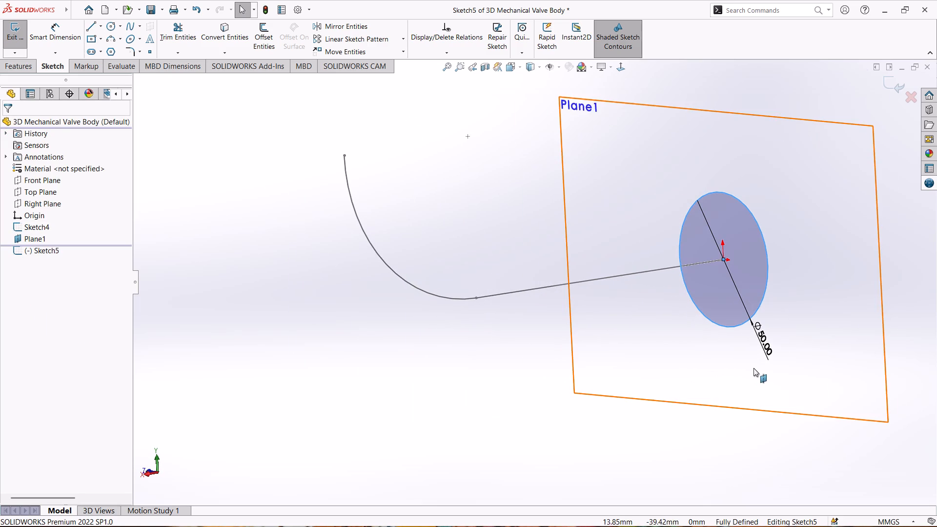
scroll(754, 368, "down", 1)
scroll(728, 368, "up", 2)
middle_click_drag(837, 304, 797, 311)
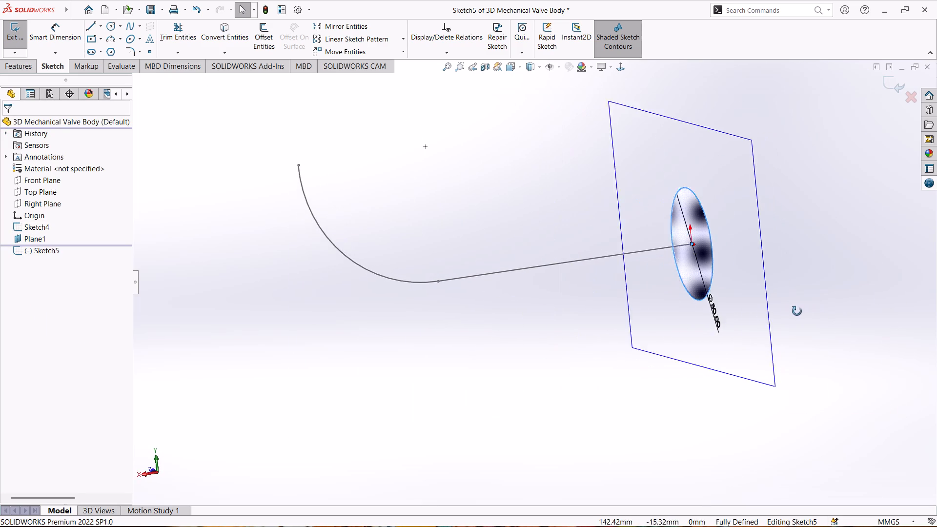
middle_click_drag(797, 311, 542, 351)
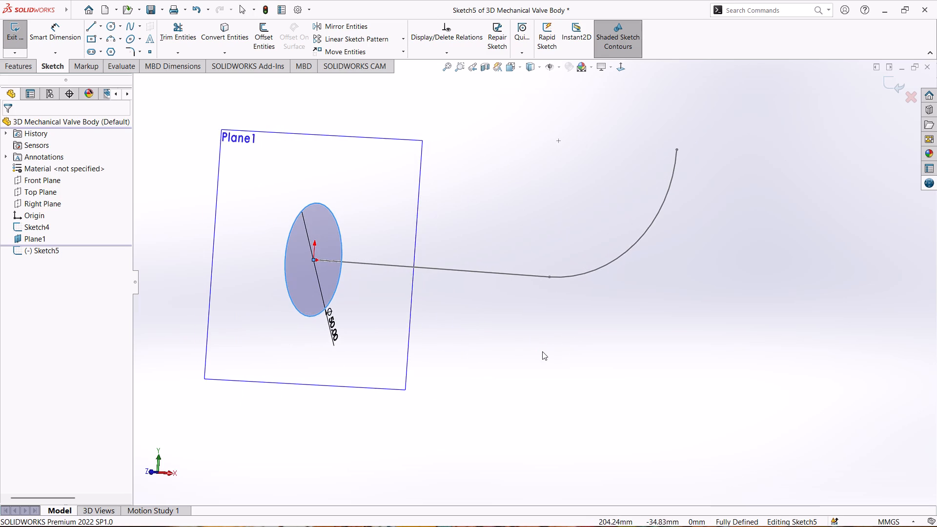
scroll(342, 282, "down", 2)
scroll(335, 285, "up", 3)
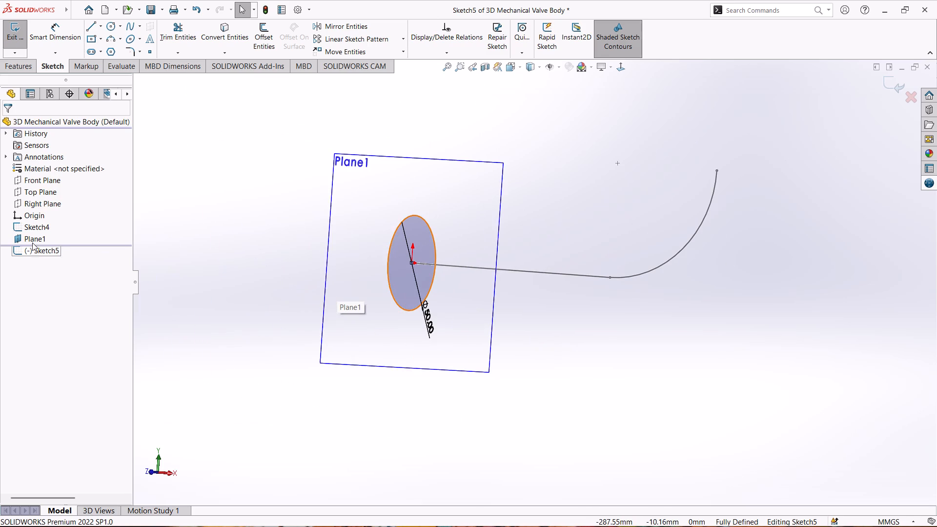
left_click(31, 240)
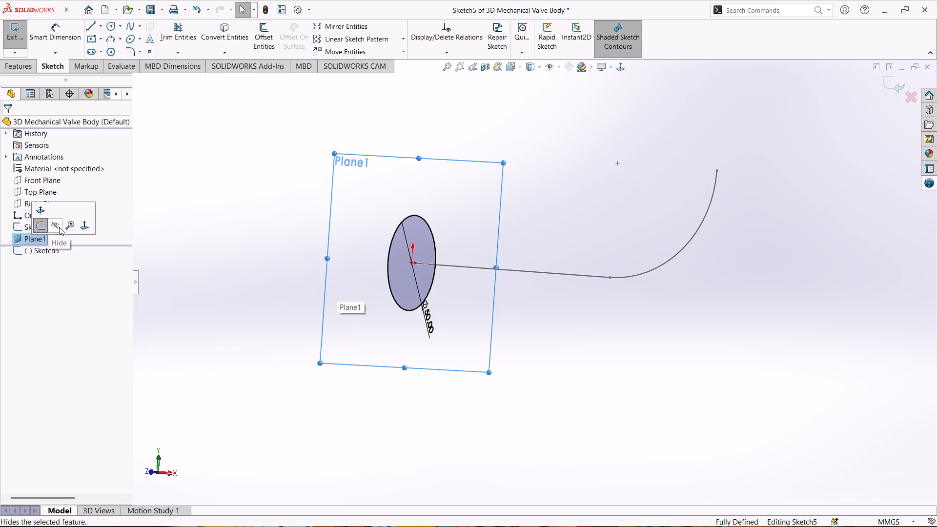
left_click(59, 227)
middle_click_drag(209, 296, 244, 318)
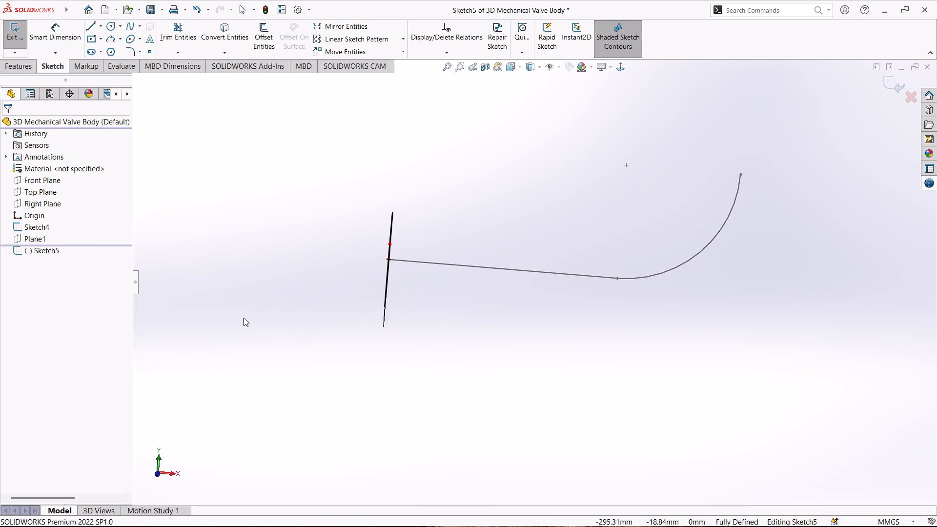
middle_click_drag(273, 214, 256, 210)
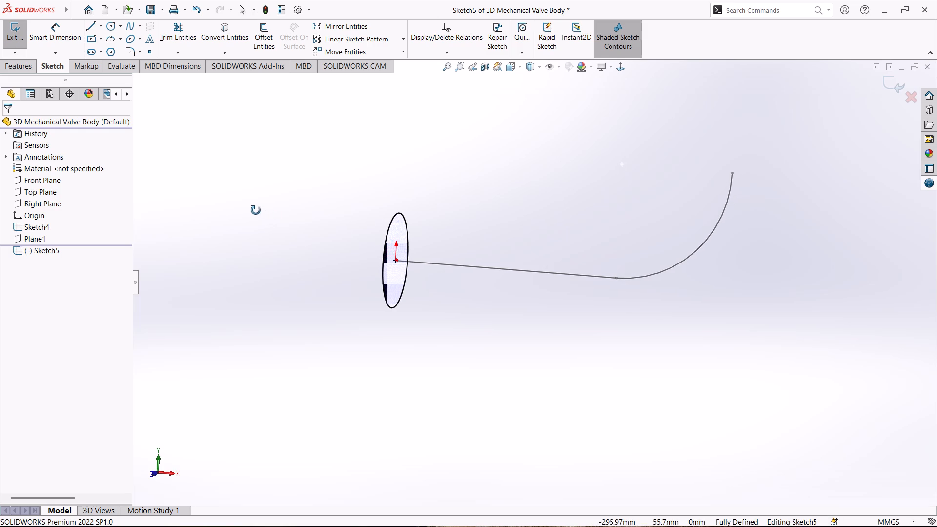
middle_click_drag(256, 210, 256, 210)
left_click(8, 36)
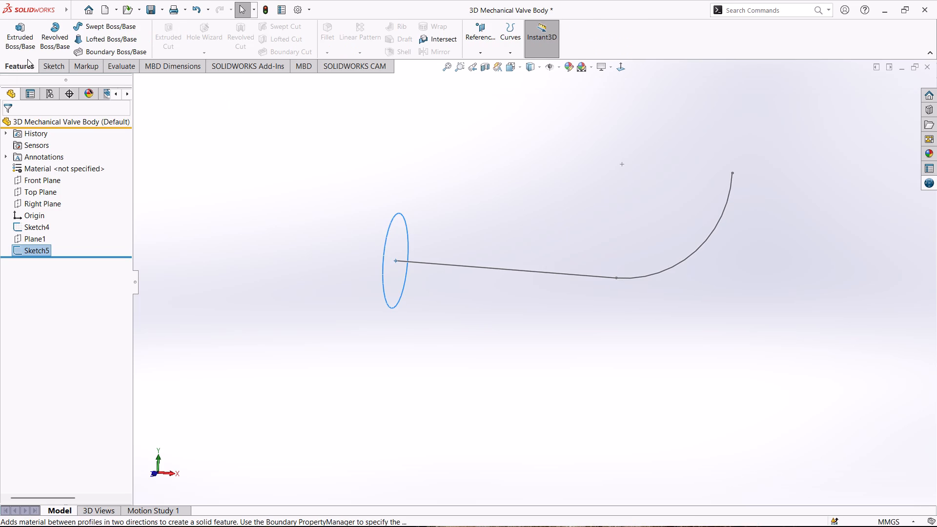
Set up a Swept Boss/Base with the 50 mm circle as sketch profile and the line-and-arc sketch as path.
left_click(92, 30)
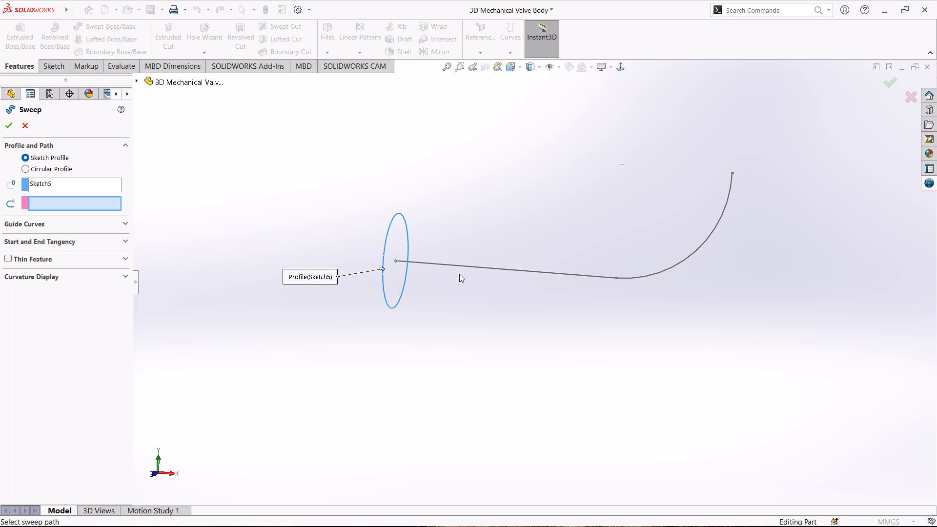
left_click(72, 203)
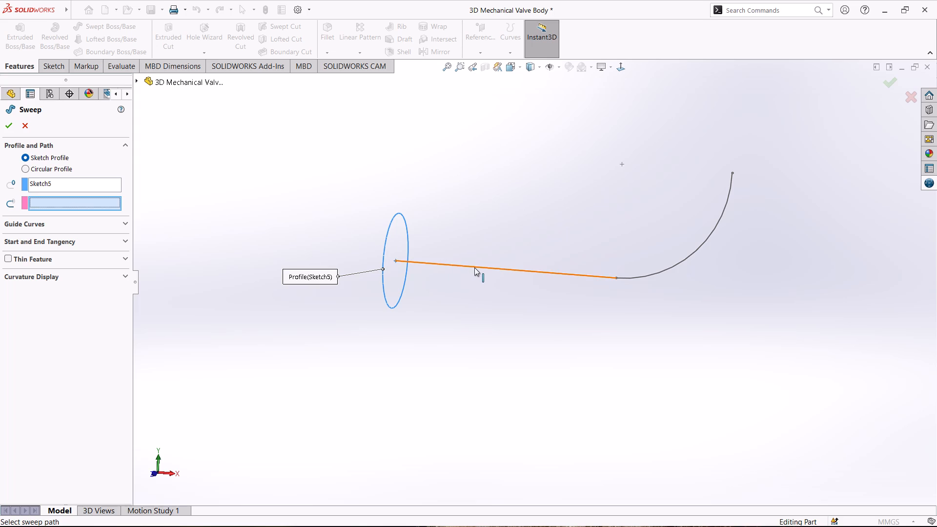
left_click(474, 267)
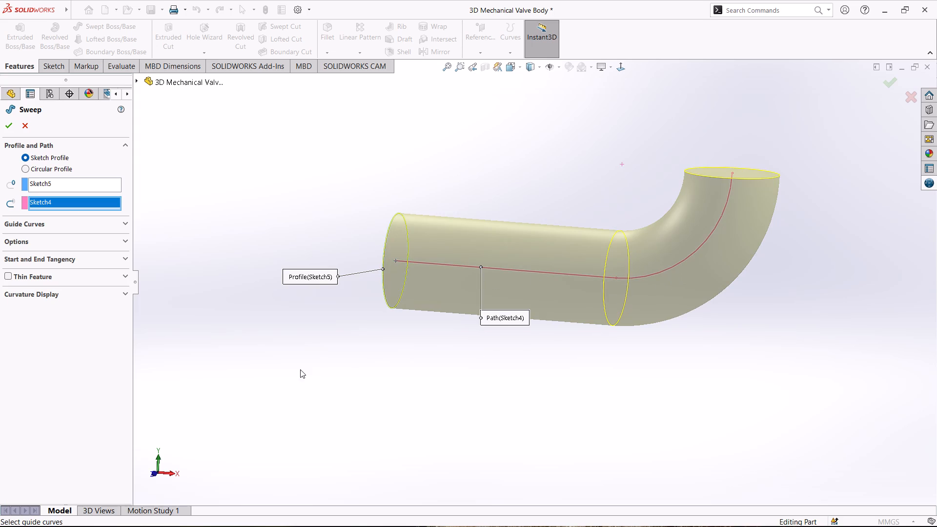
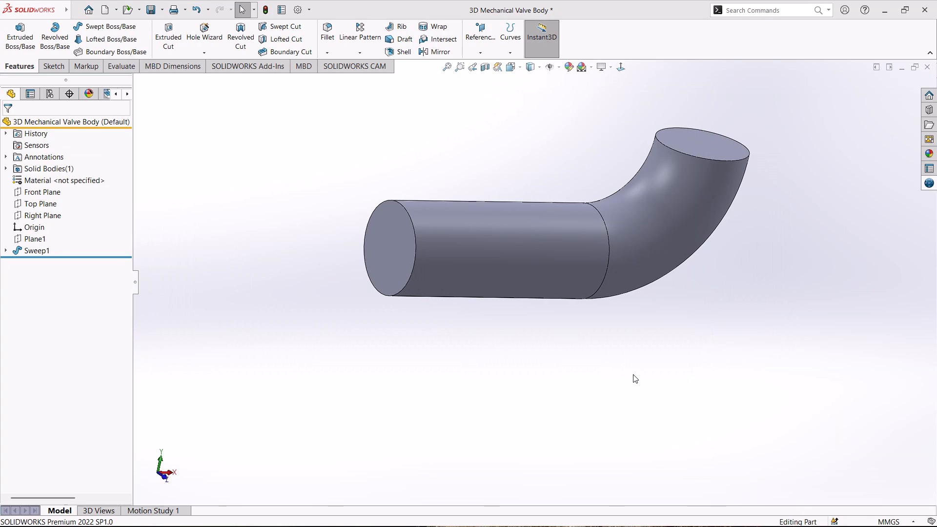
Sketch a 60 mm diameter circle centred on the origin on the flat end face of the straight pipe section.
scroll(632, 339, "down", 2)
scroll(624, 338, "up", 1)
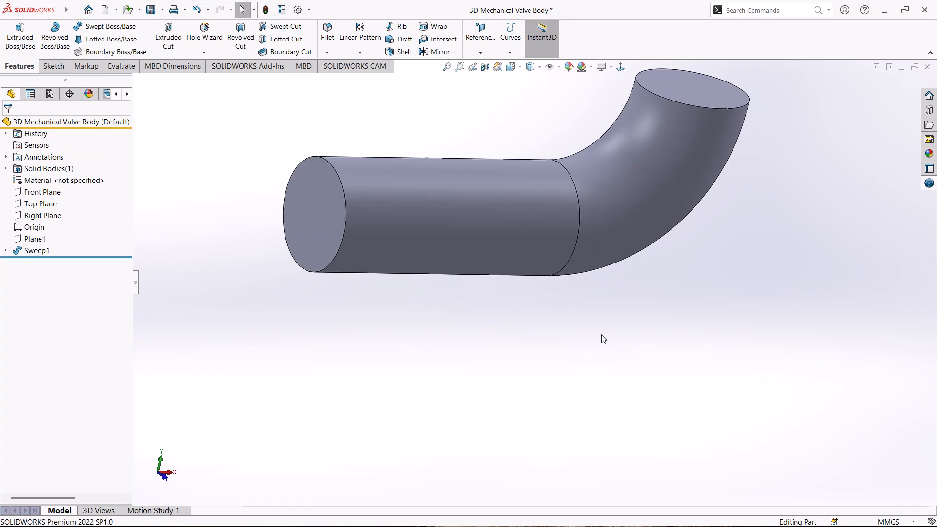
left_click(302, 219)
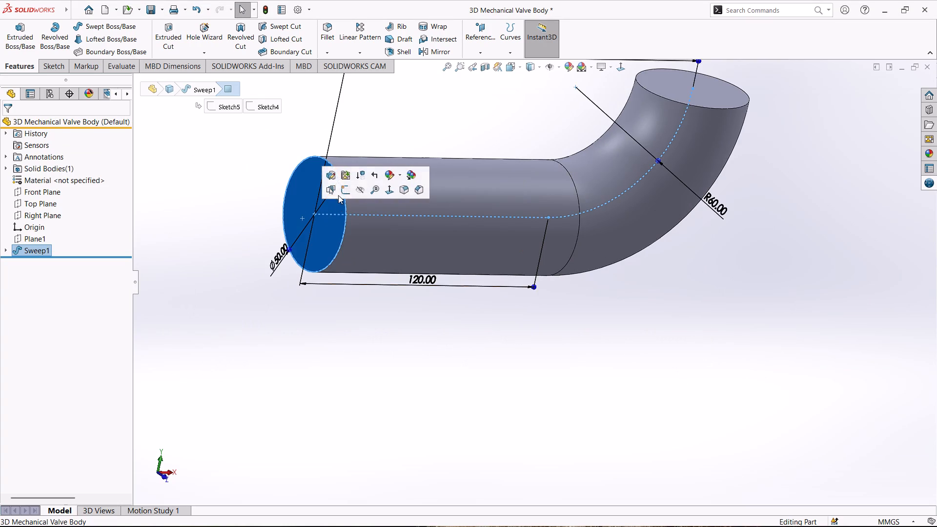
left_click(343, 191)
right_click_drag(247, 289, 299, 290)
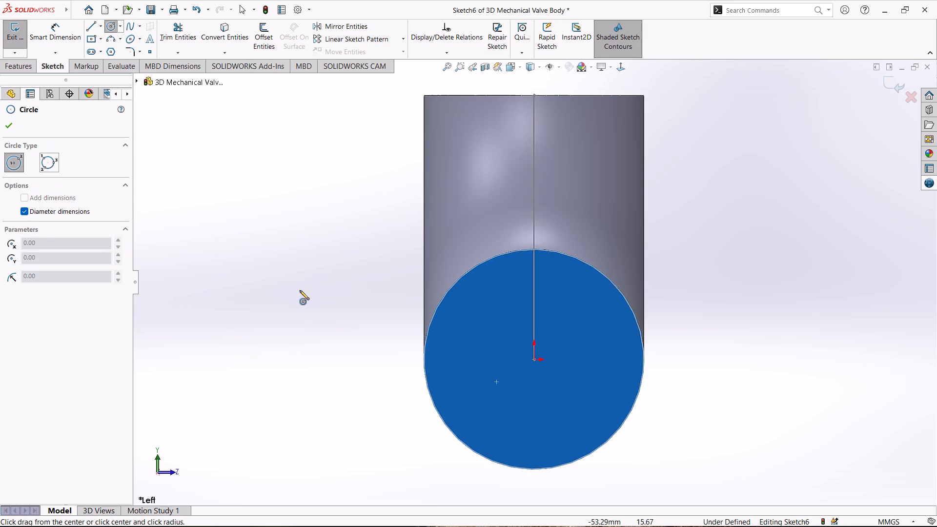
left_click(534, 360)
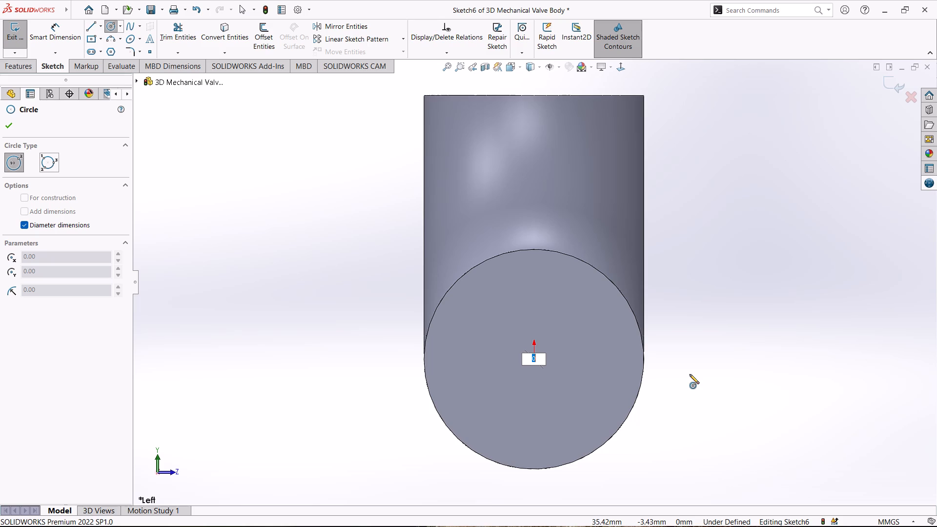
type("60")
key("Return")
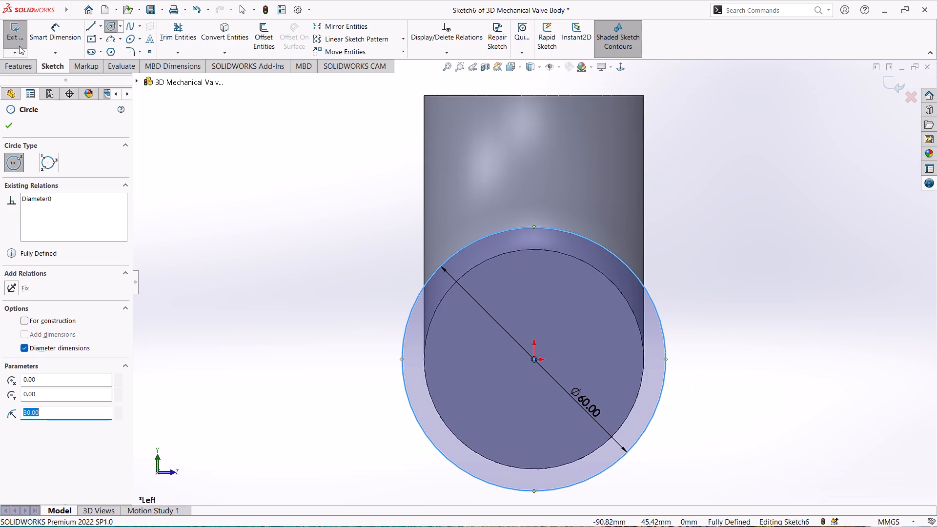
left_click(15, 33)
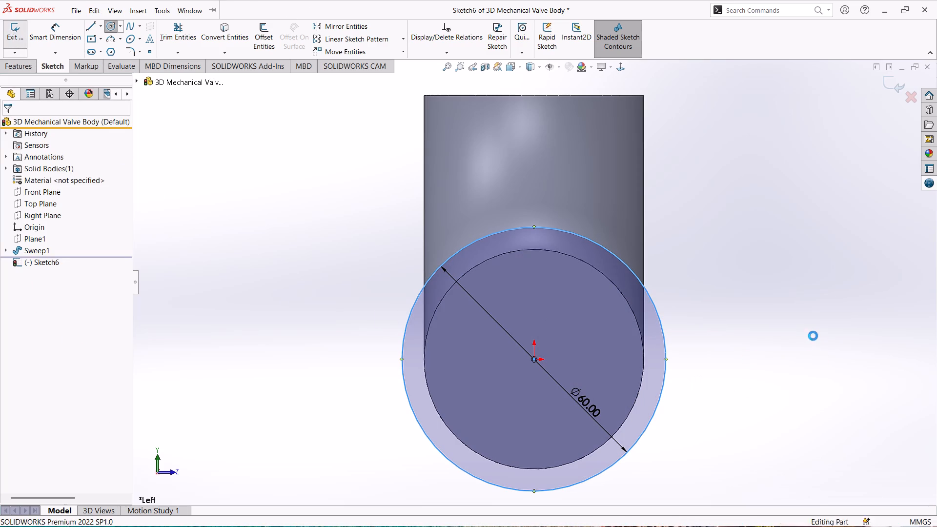
Set up a blind Extruded Boss/Base of the 60 mm circle, reversing its direction so it runs back along the straight pipe.
middle_click_drag(781, 326, 747, 331)
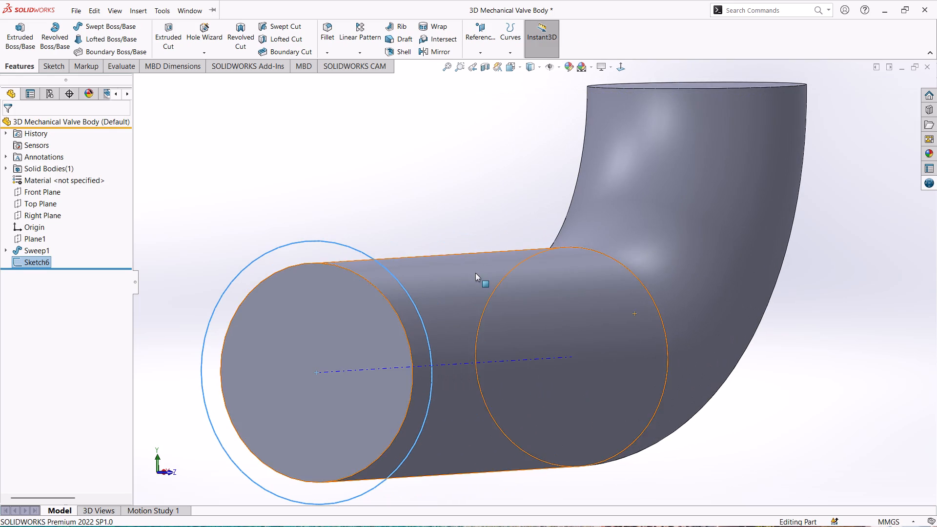
left_click(23, 31)
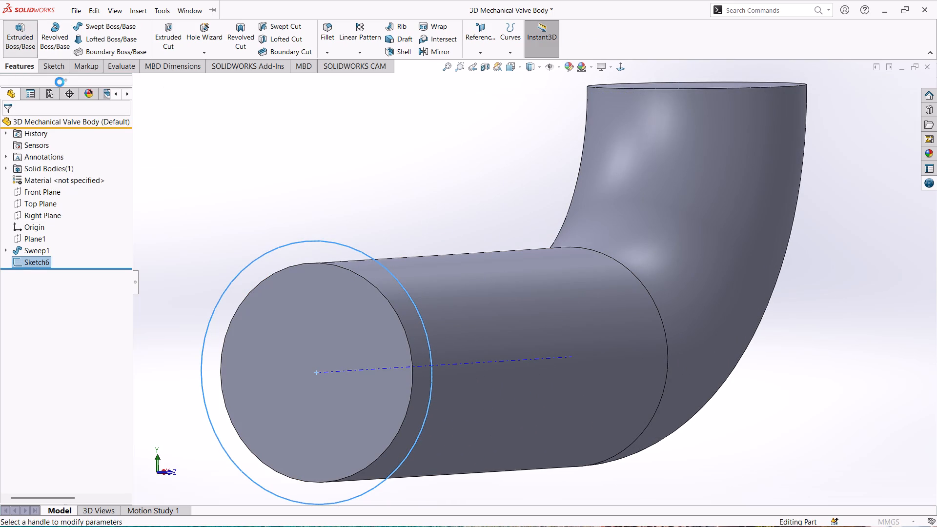
scroll(529, 293, "down", 1)
scroll(525, 291, "up", 3)
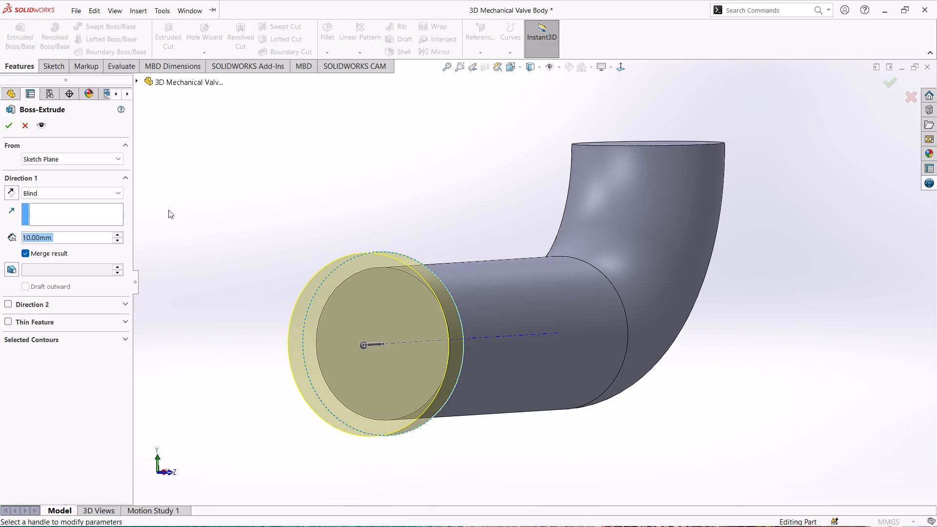
left_click(8, 191)
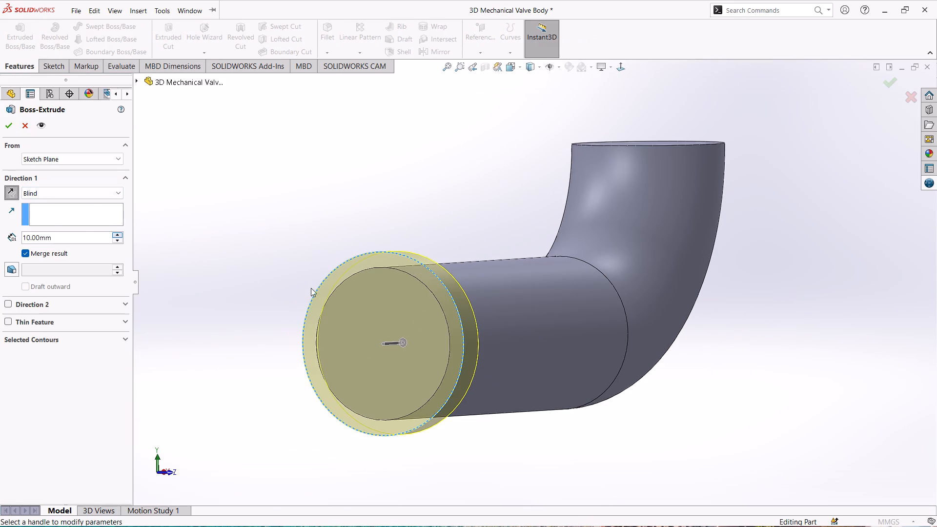
middle_click_drag(789, 354, 738, 384)
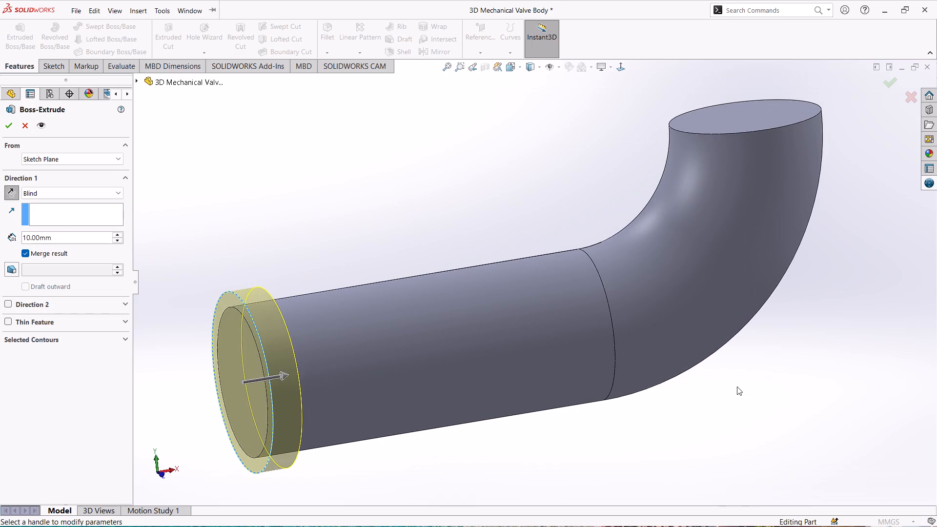
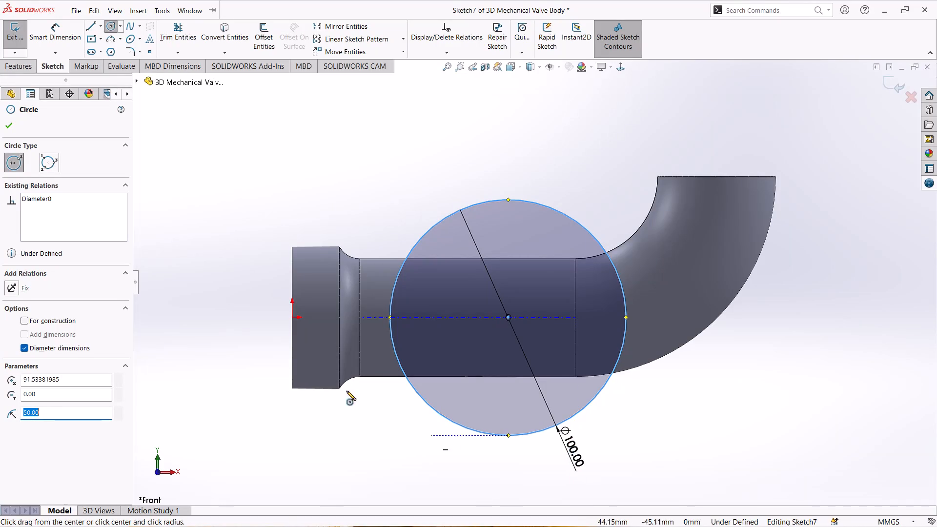
Set the diameter of the circle centred on the straight pipe section to 80 mm and finish the sketch.
left_click(4, 120)
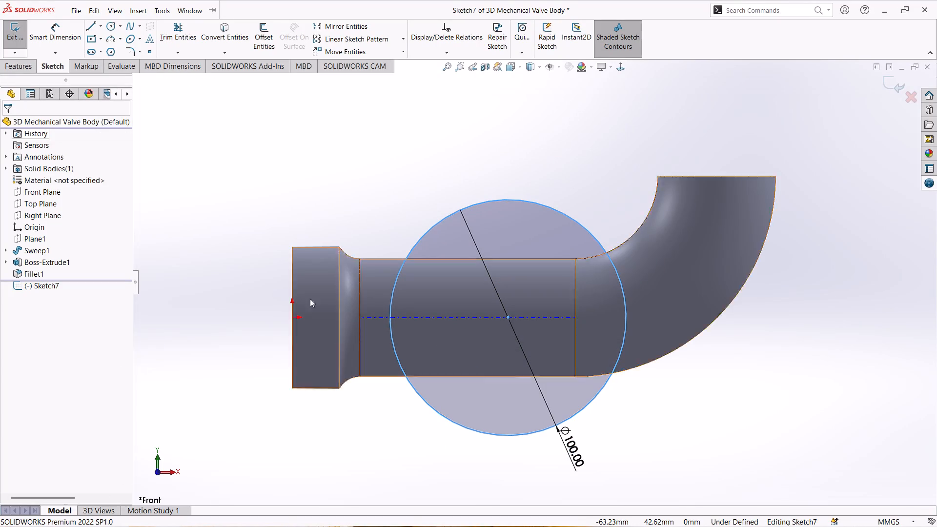
double_click(570, 443)
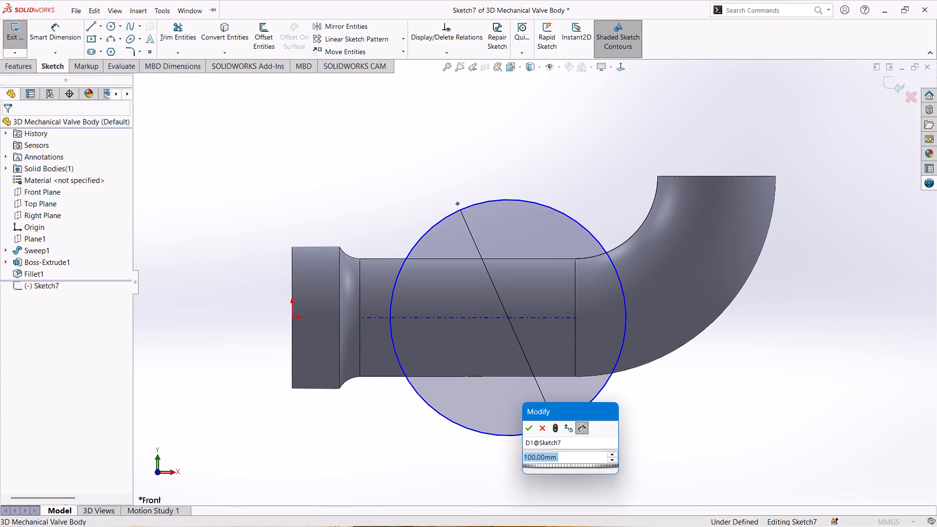
type("80")
key("Return")
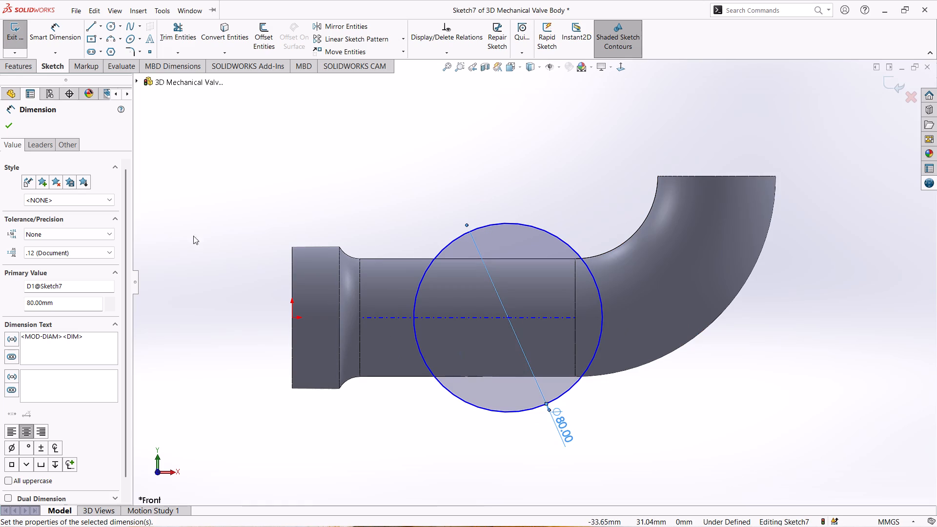
left_click(7, 42)
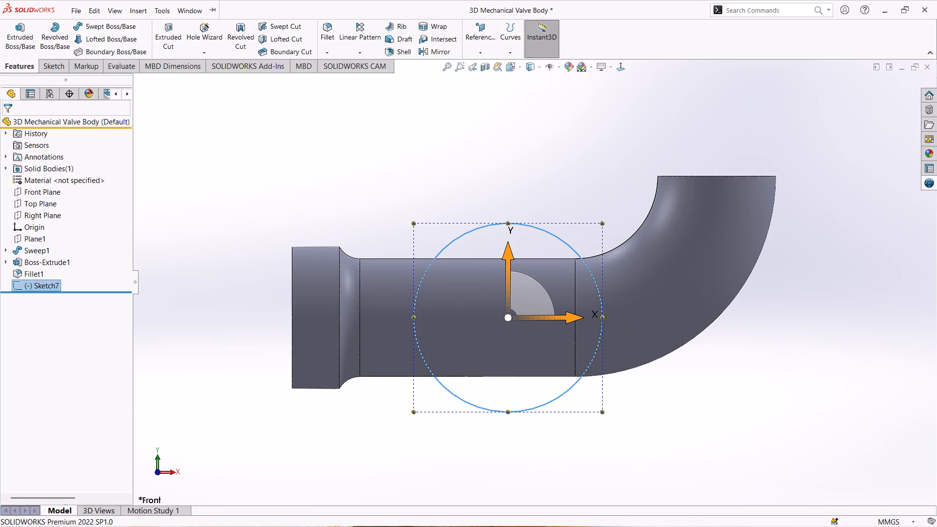
Extrude the 80 mm circle as a Mid Plane boss 80 mm deep, merged with the pipe body.
left_click(20, 38)
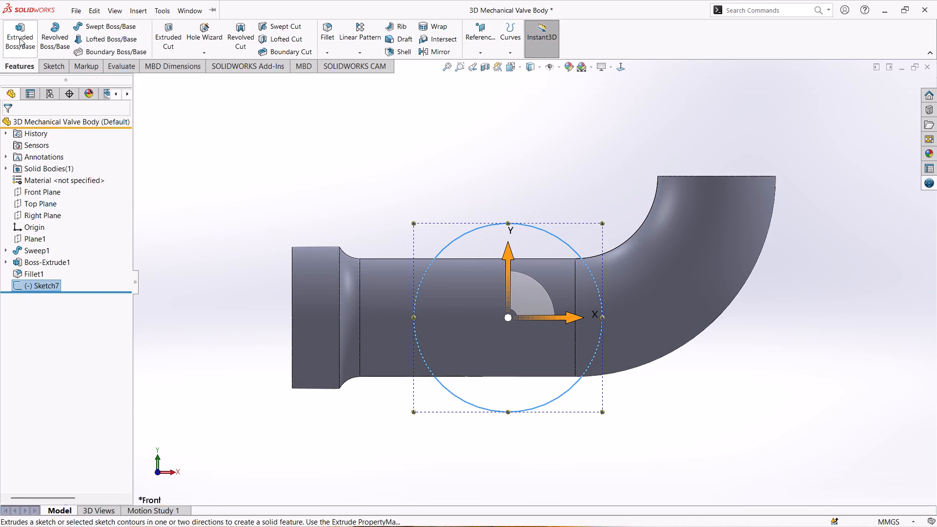
middle_click_drag(592, 174, 569, 276)
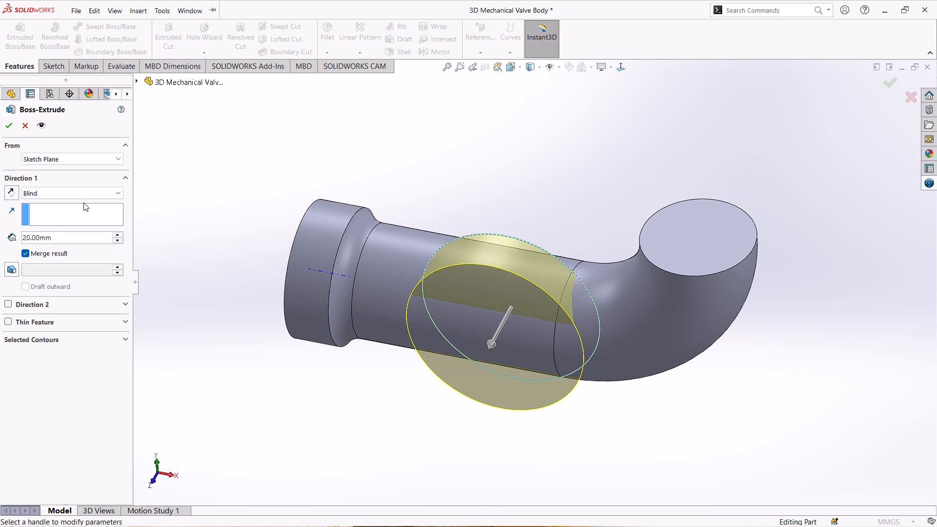
left_click(83, 193)
left_click(58, 255)
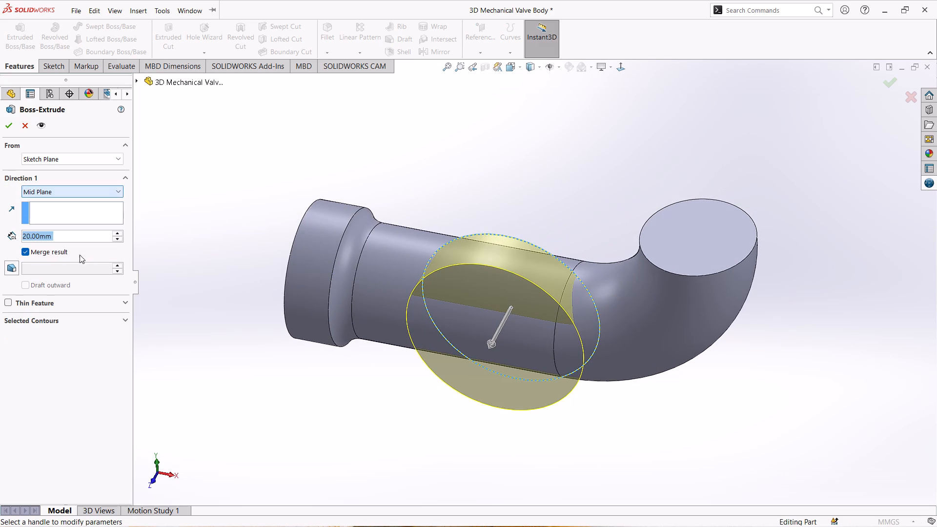
type("80")
key("Return")
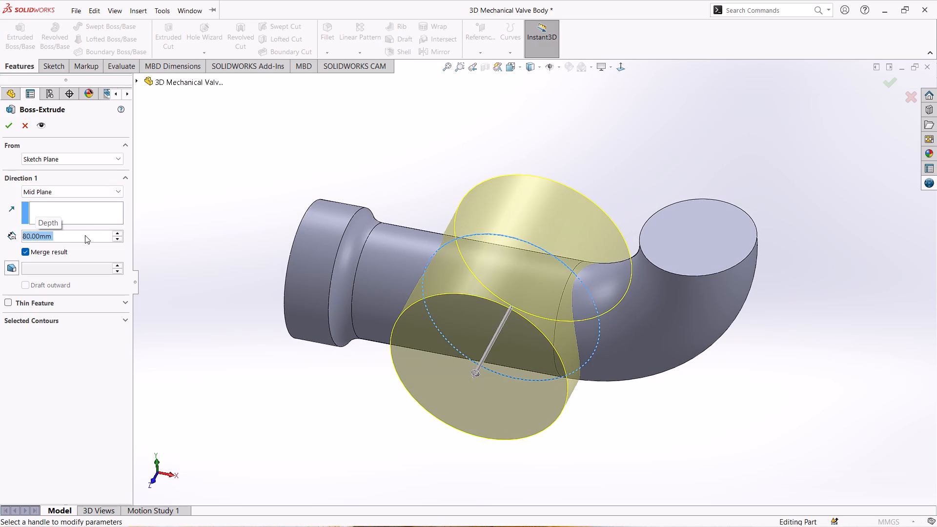
left_click(12, 129)
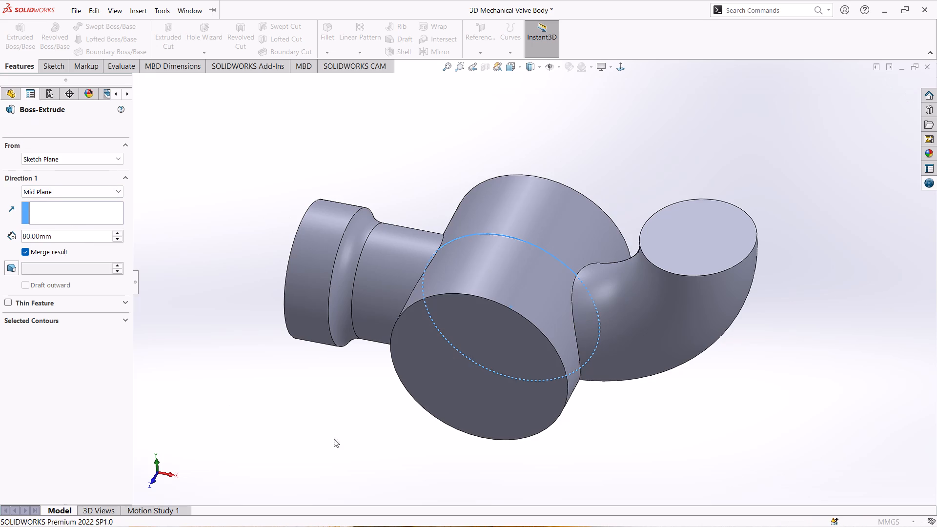
middle_click_drag(352, 451, 389, 420)
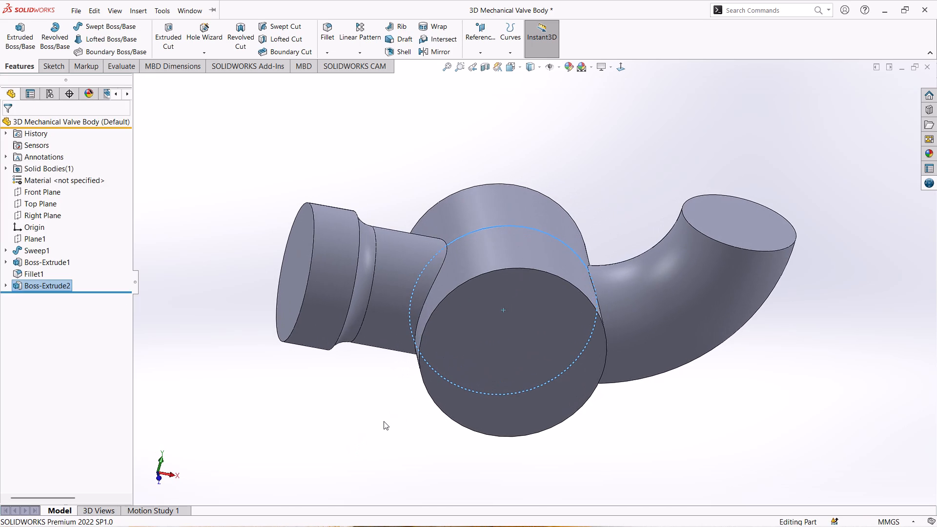
left_click(380, 422)
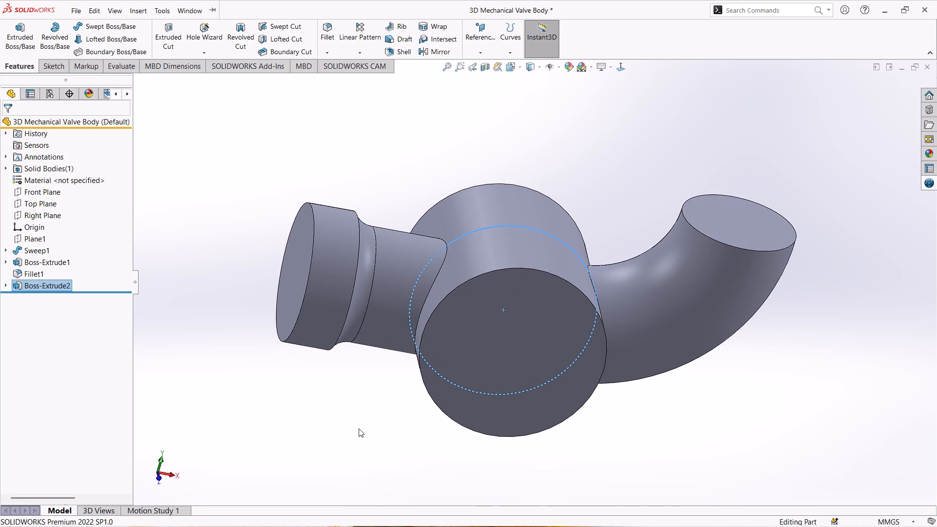
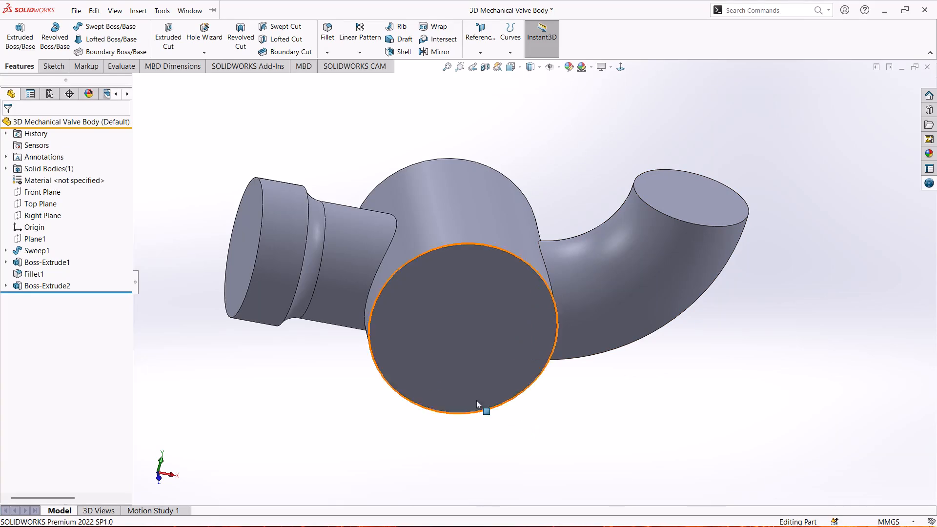
Start a sketch on the 80 mm cylinder's front end face and draw a concentric 100 mm diameter construction circle.
right_click_drag(301, 427, 300, 427)
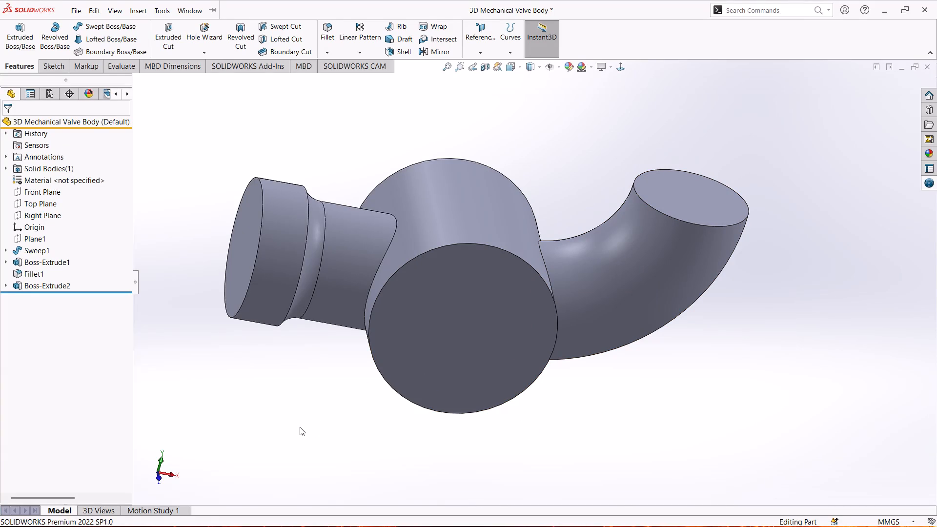
right_click_drag(300, 427, 354, 418)
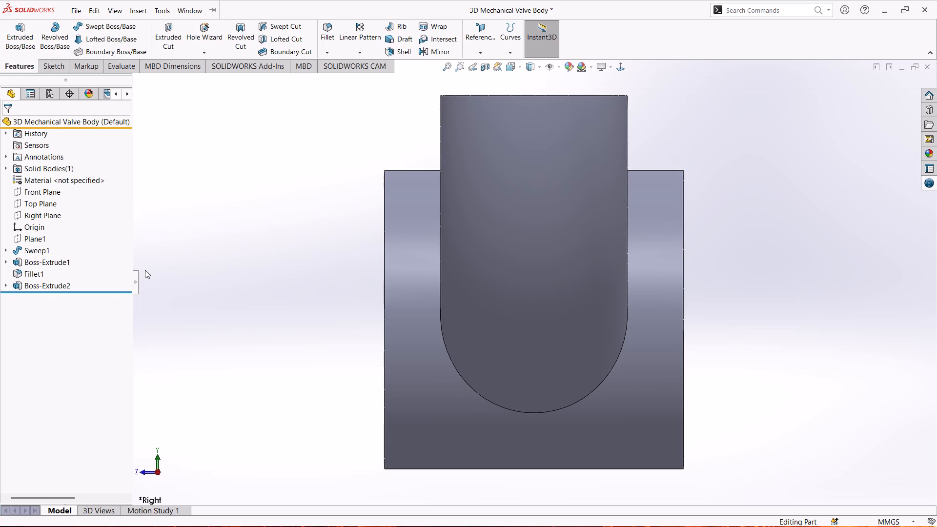
middle_click_drag(182, 277, 260, 301)
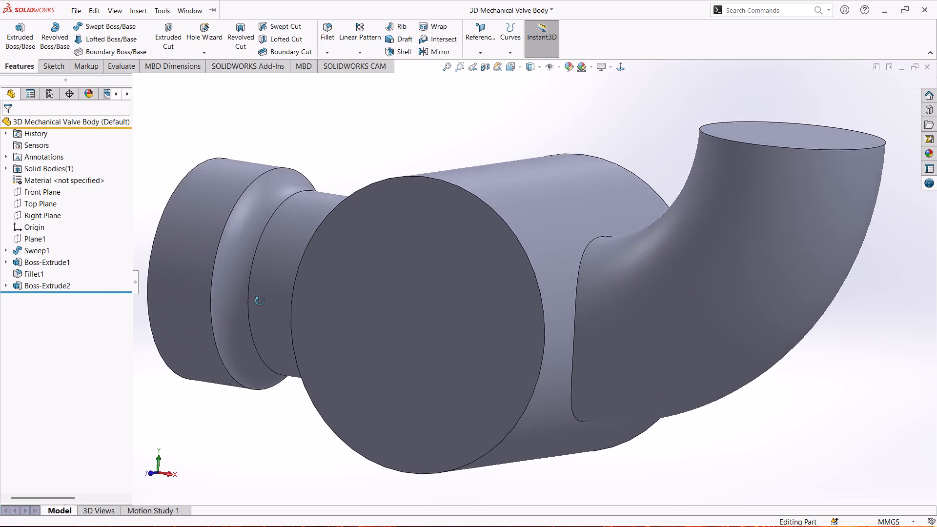
middle_click_drag(260, 301, 268, 303)
left_click(416, 324)
left_click(460, 298)
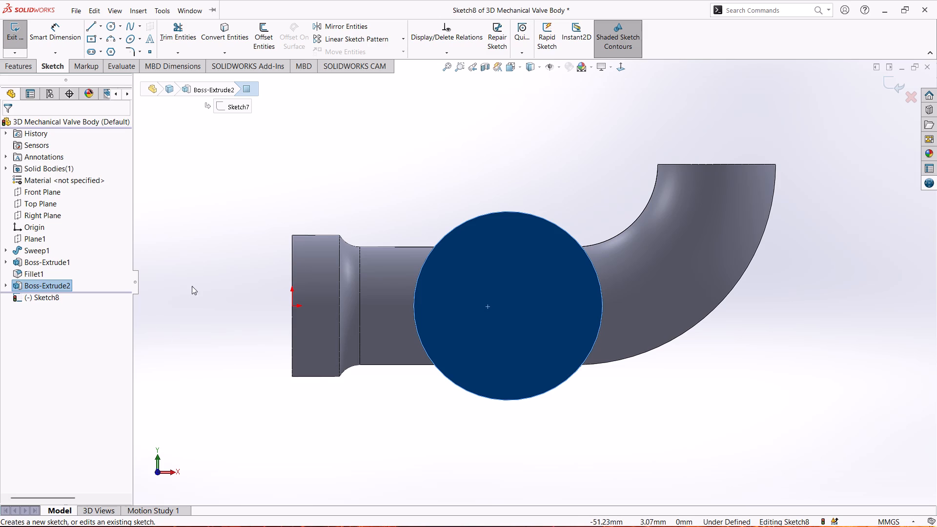
right_click_drag(204, 232, 264, 223)
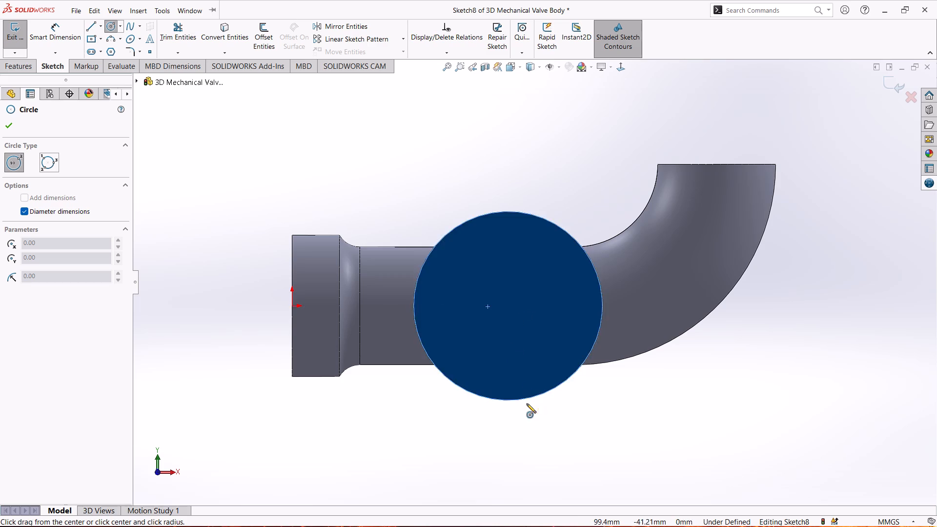
left_click(508, 305)
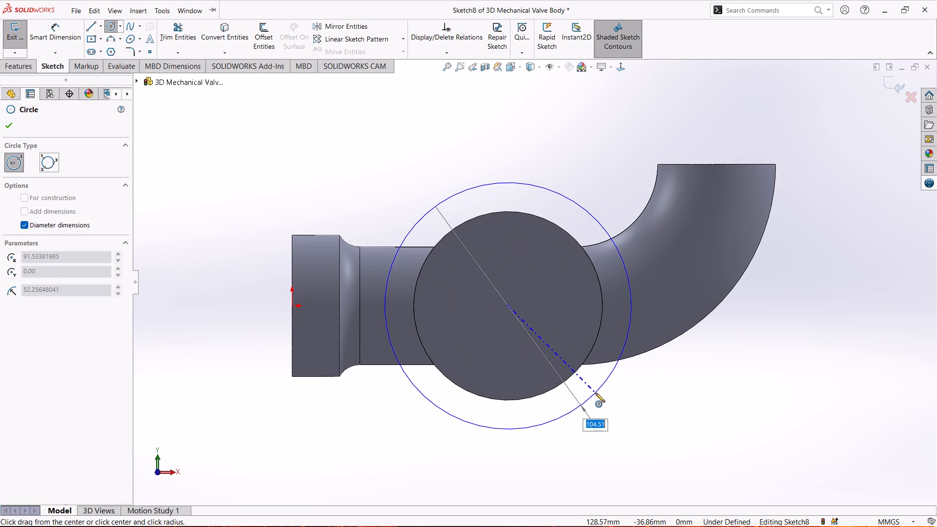
type("100")
key("Return")
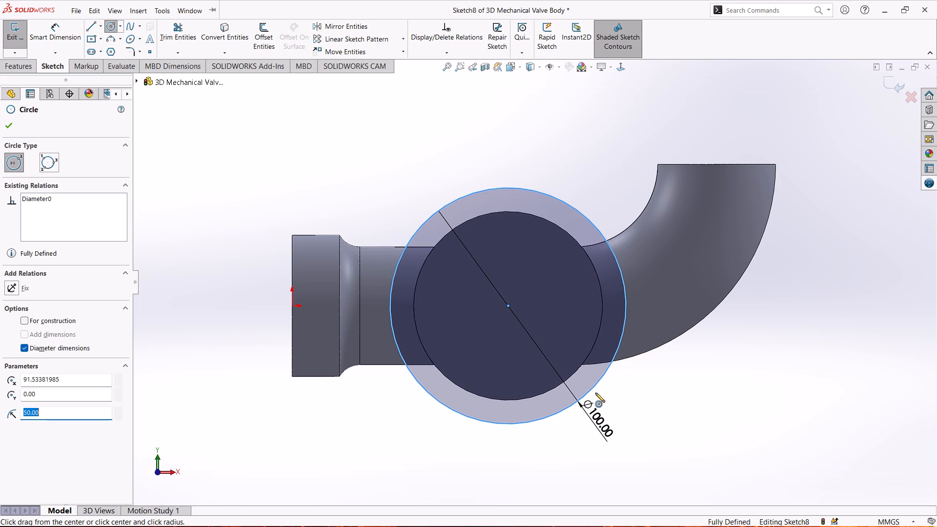
right_click(659, 413)
left_click(682, 398)
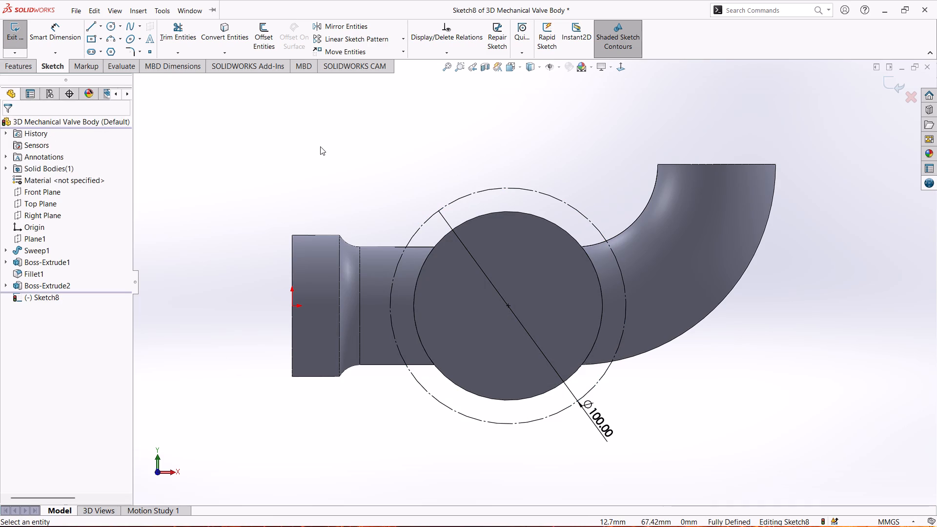
Draw concentric circles of 10 mm and 20 mm diameter centred on the top quadrant point of the construction circle.
left_click(110, 26)
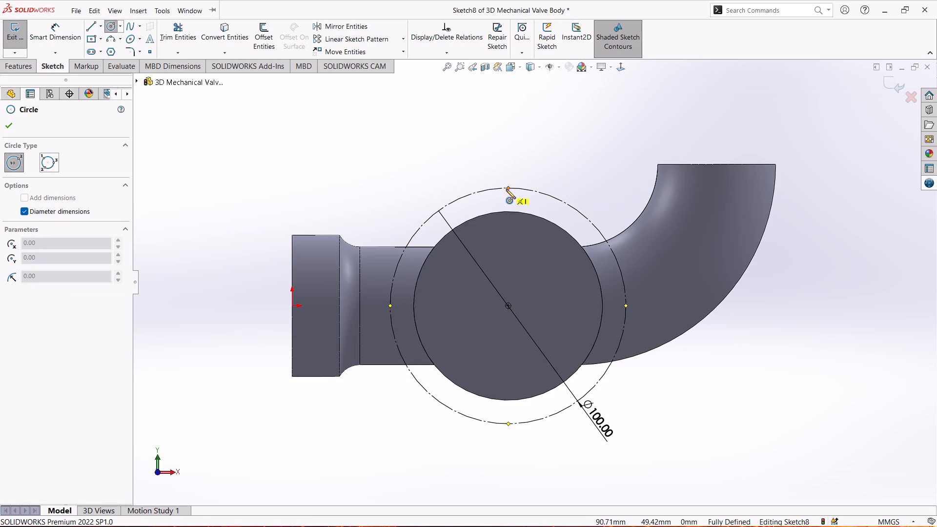
left_click(507, 187)
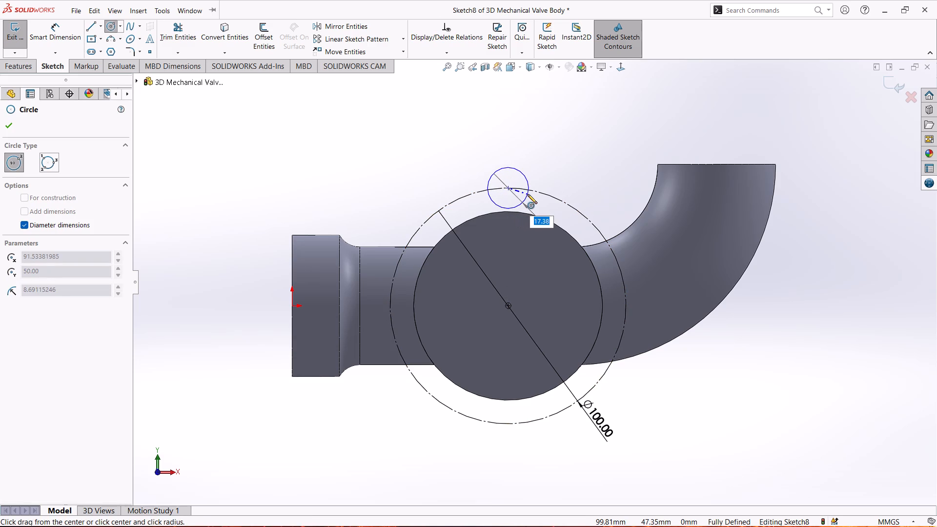
type("10")
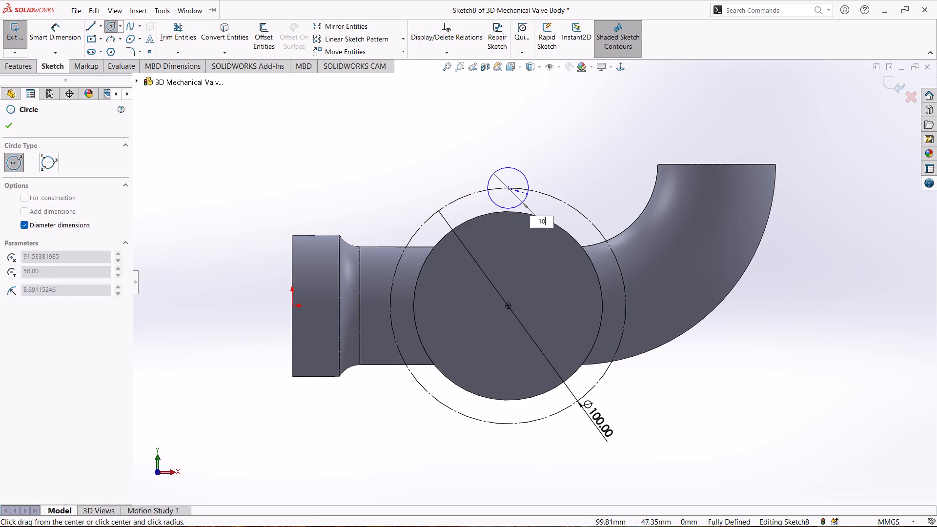
key("Return")
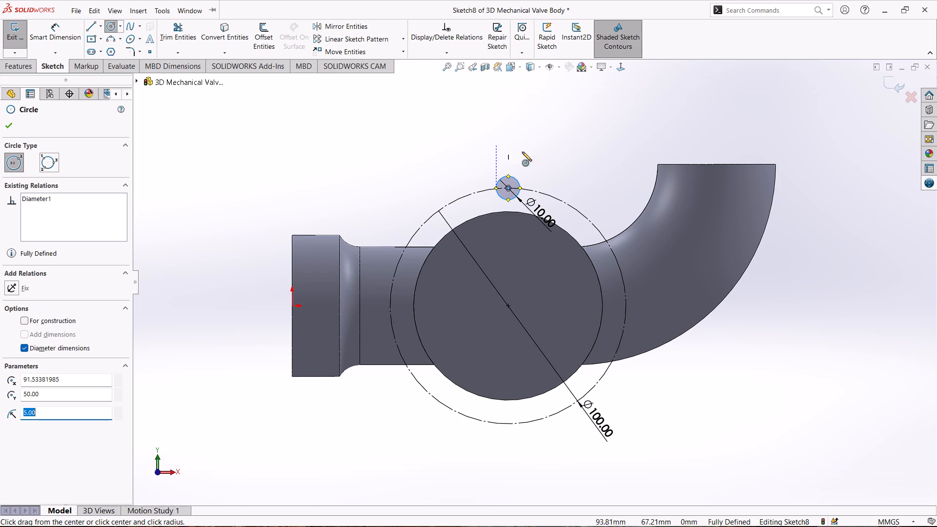
left_click(509, 188)
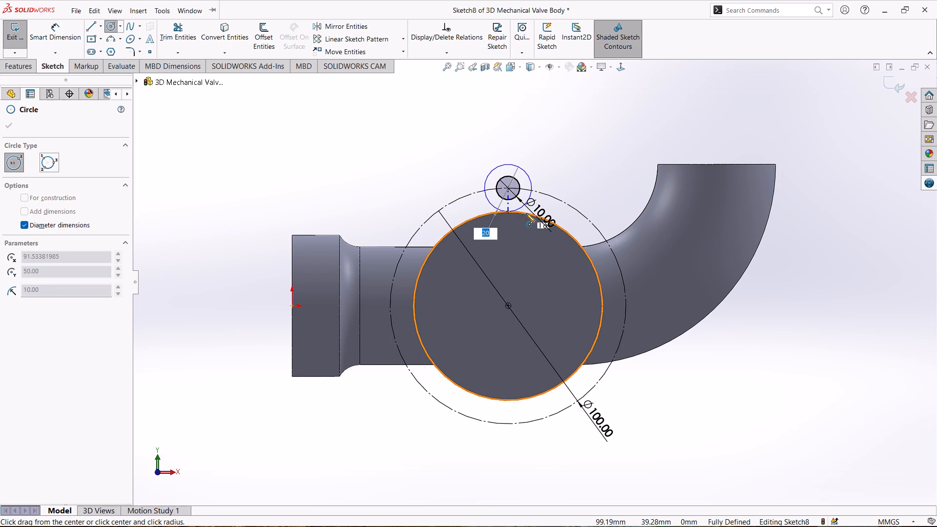
type("20")
key("Return")
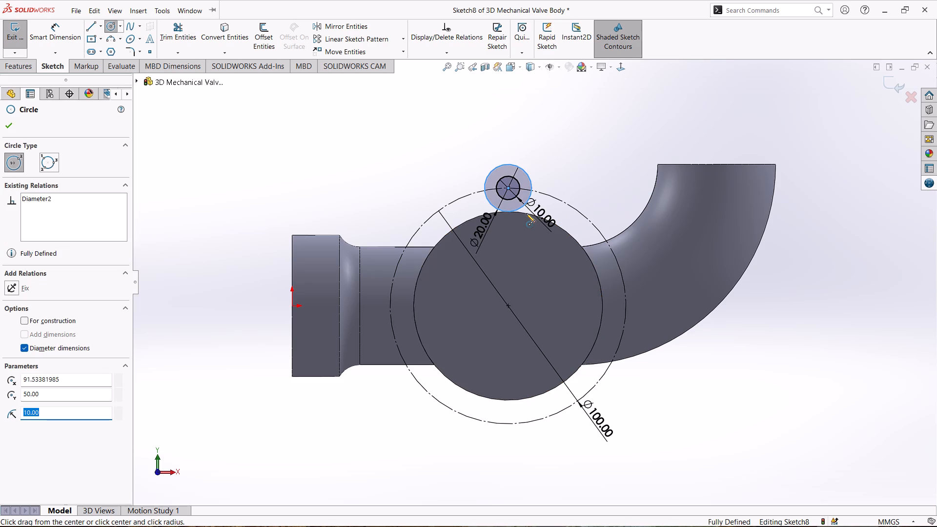
Convert the circular edge of the 80 mm cylinder's end face into a sketch entity.
scroll(523, 217, "down", 2)
scroll(526, 156, "down", 1)
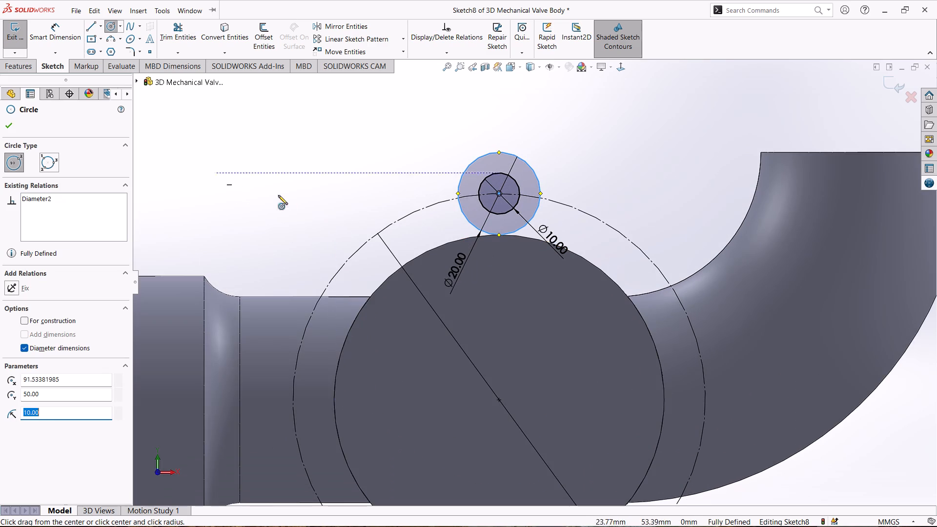
left_click(226, 29)
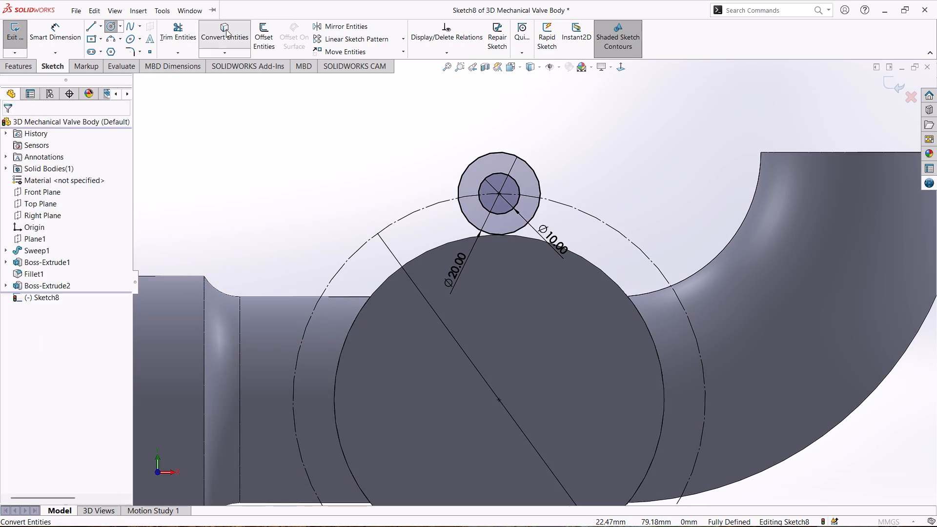
left_click(421, 255)
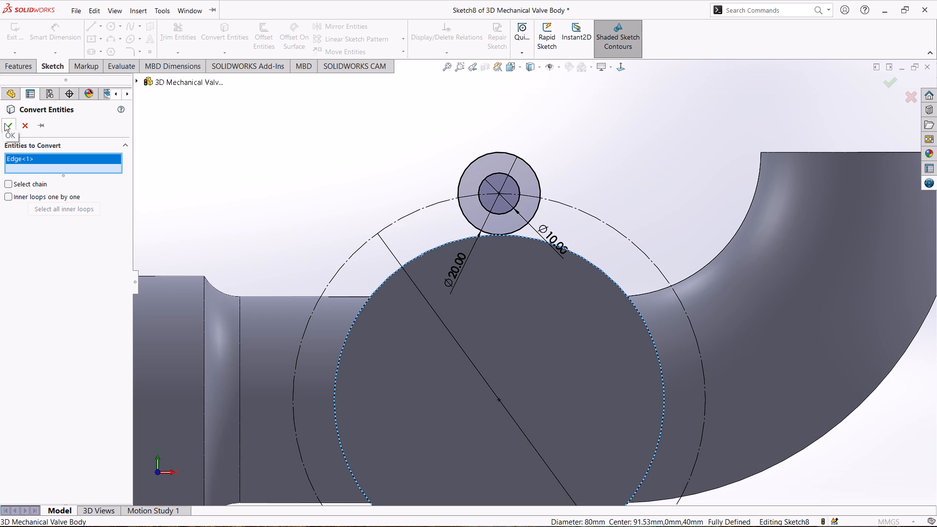
left_click(5, 124)
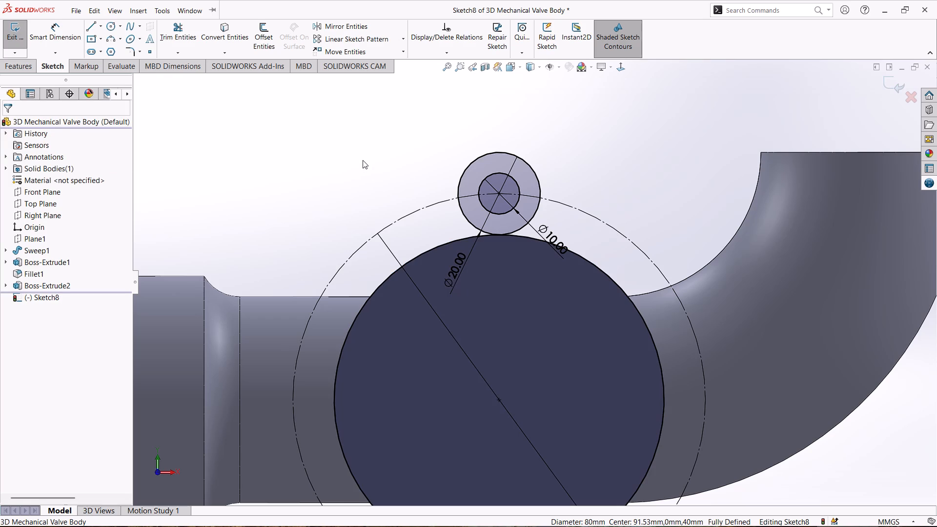
Draw two vertical lines from the left and right quadrant points of the 20 mm circle down into the cylinder's face.
right_click_drag(363, 160, 277, 160)
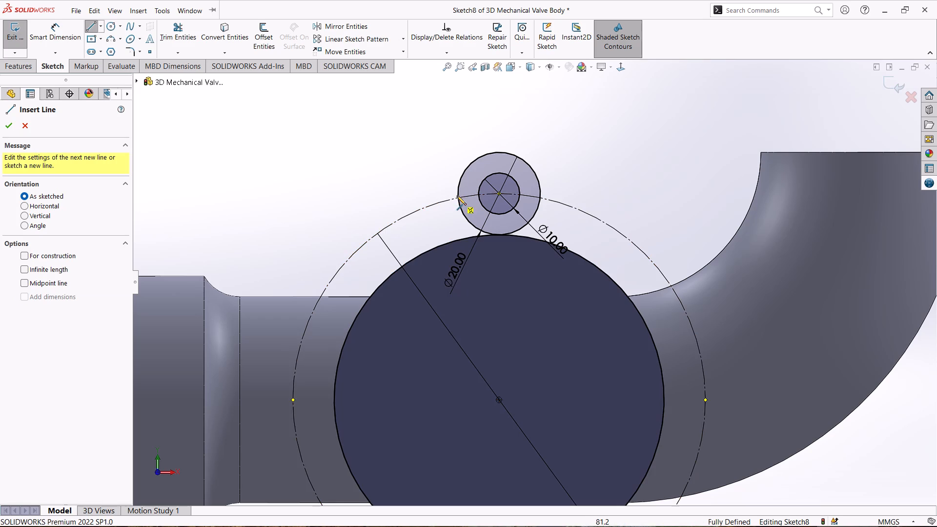
left_click(457, 193)
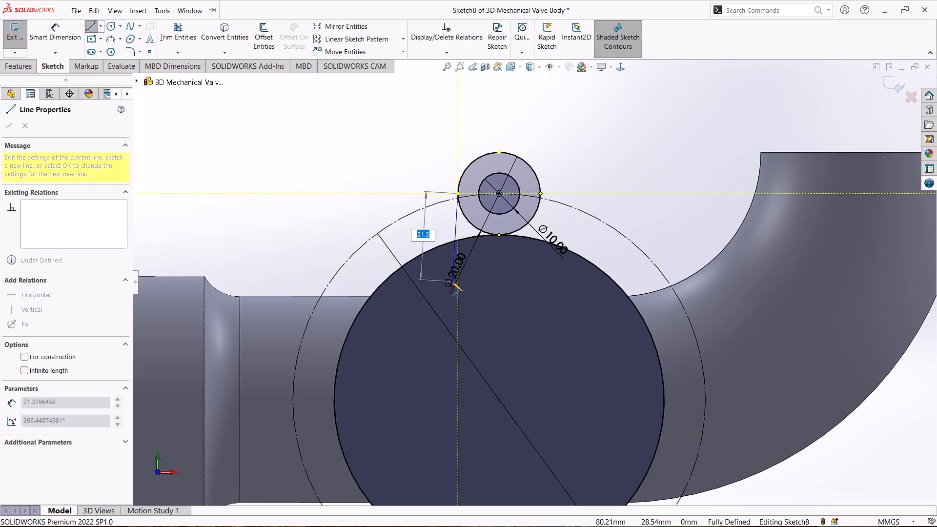
left_click(459, 295)
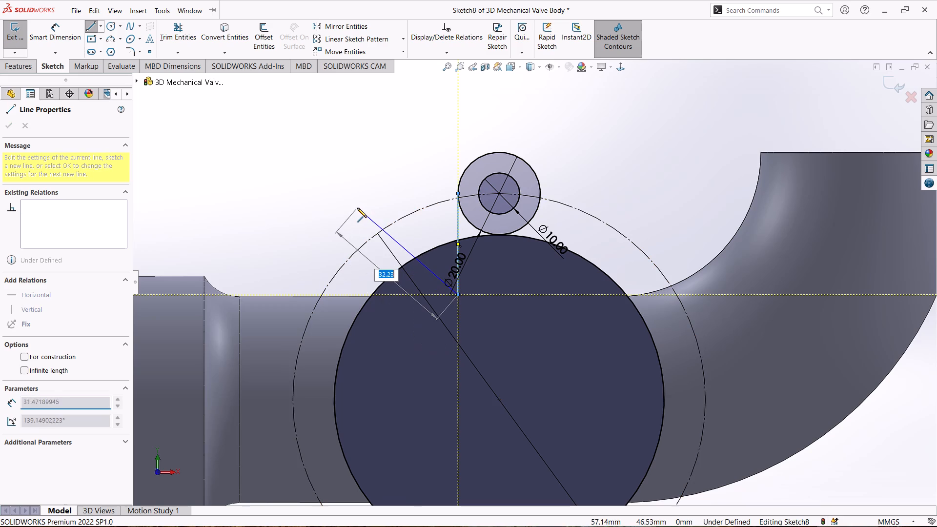
key("Escape")
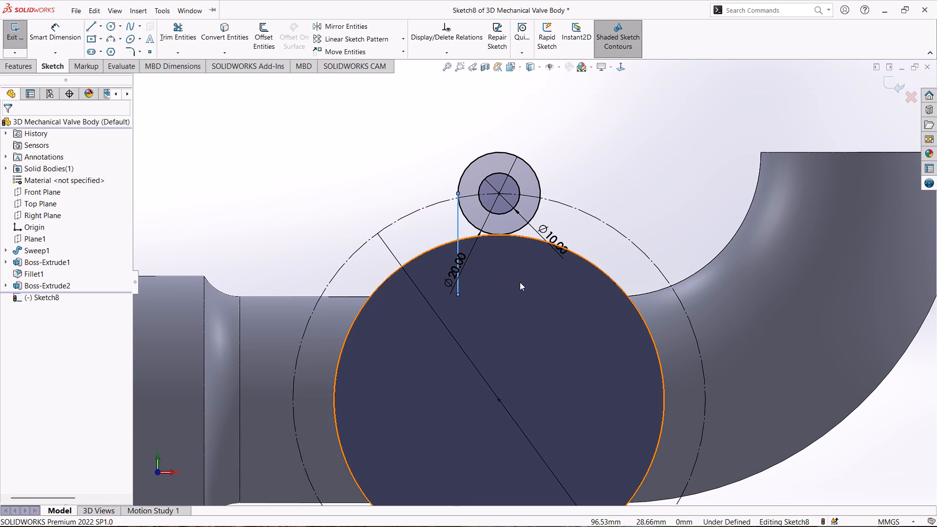
right_click_drag(520, 282, 468, 296)
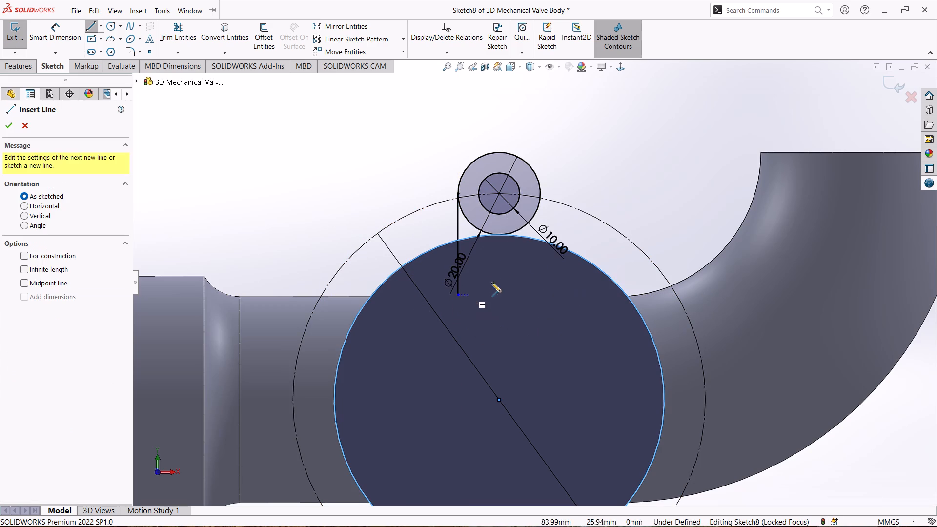
left_click(540, 193)
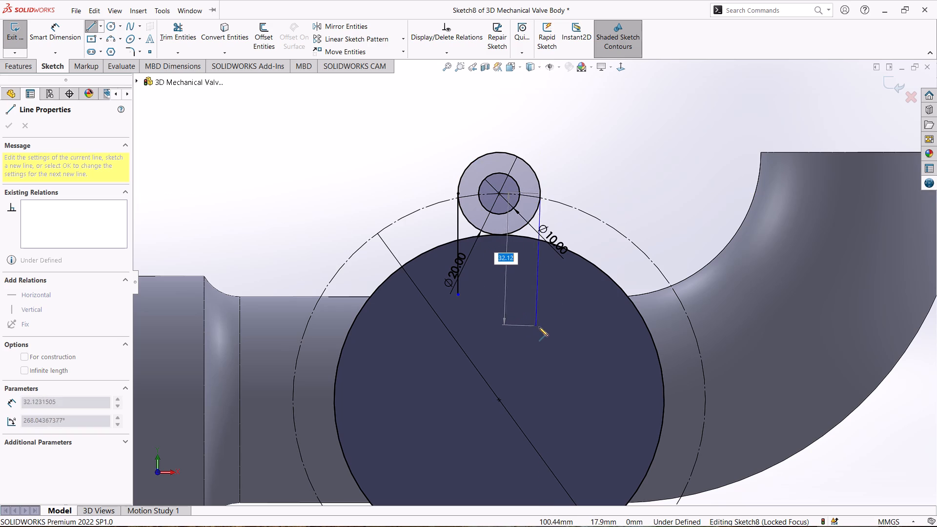
left_click(543, 327)
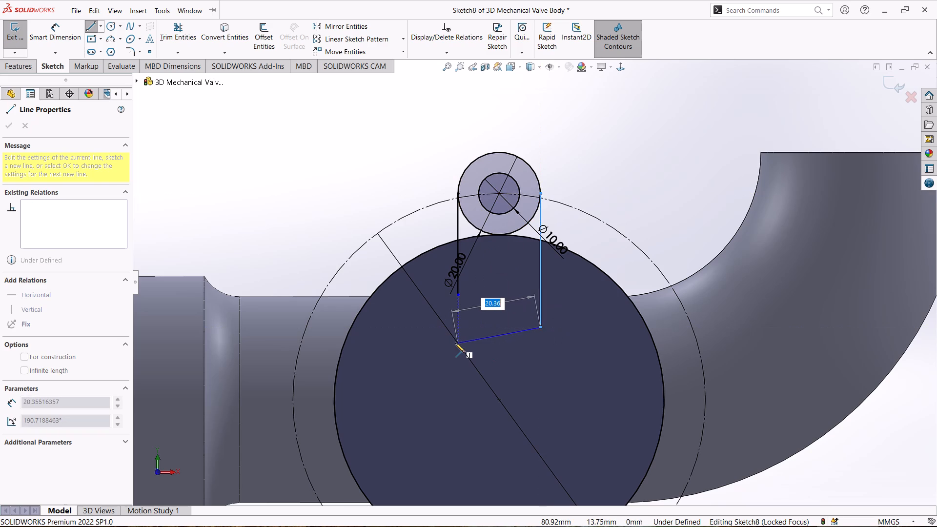
right_click_drag(417, 367, 402, 283)
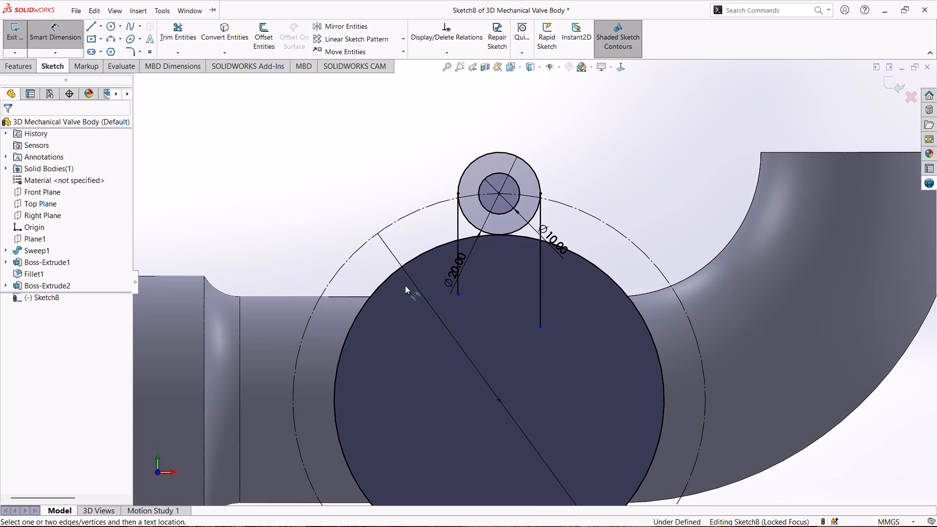
Trim the vertical lines below the converted edge, and trim that edge to the short arc between the two lines.
key("t")
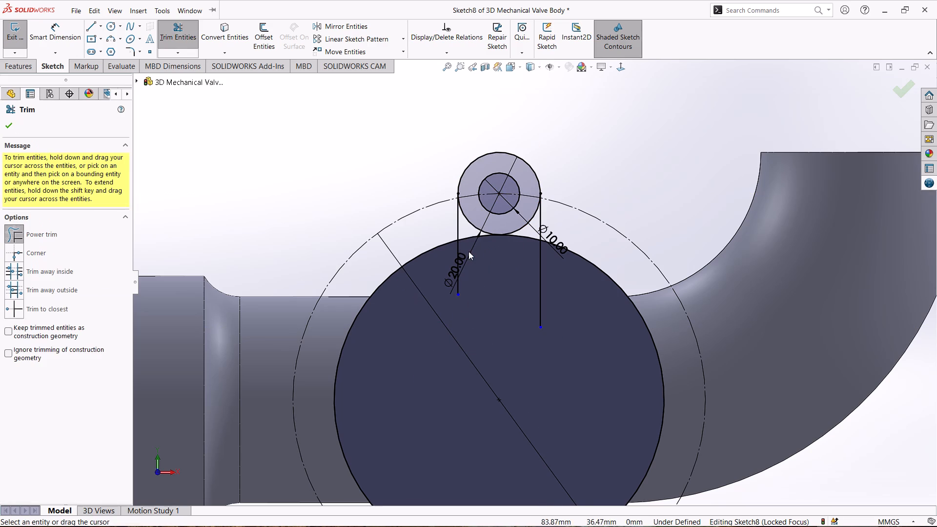
scroll(469, 260, "down", 1)
scroll(522, 284, "down", 2)
left_click_drag(603, 263, 579, 248)
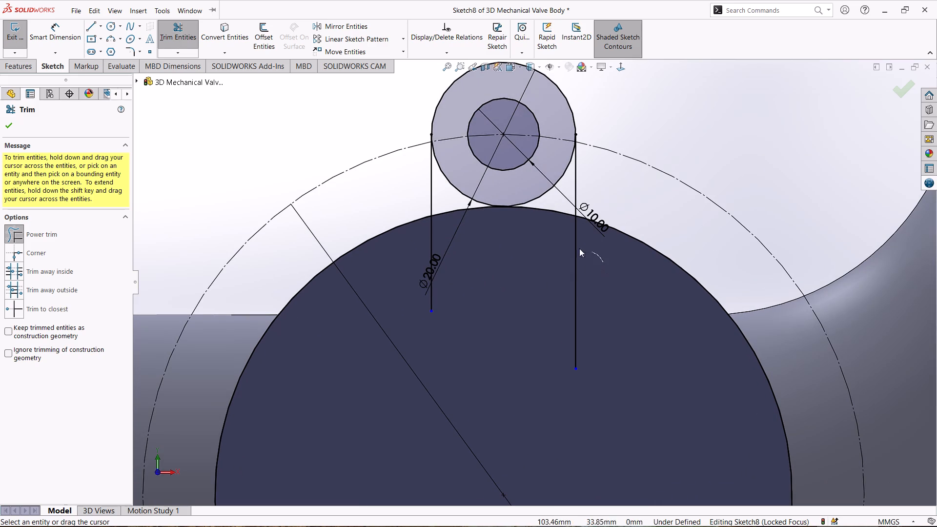
left_click_drag(579, 248, 548, 247)
left_click_drag(412, 249, 436, 232)
left_click_drag(401, 268, 385, 219)
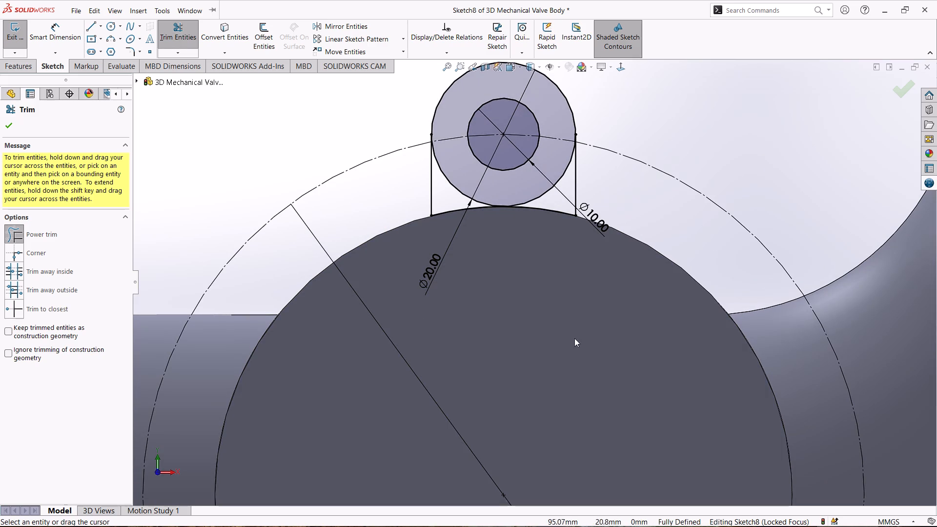
left_click_drag(640, 290, 672, 225)
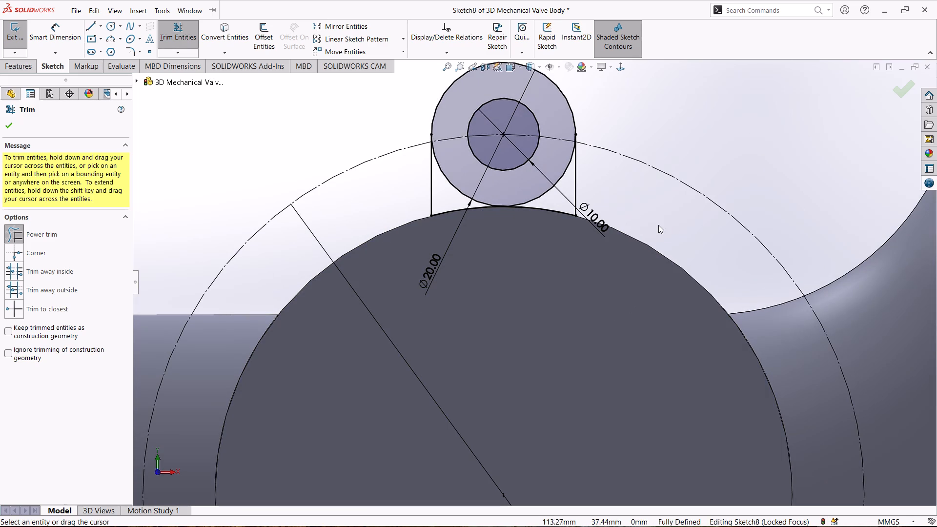
Trim away the lower half of the 20 mm circle between the vertical lines to form a round-topped lug outline.
scroll(537, 183, "down", 2)
left_click_drag(426, 175, 423, 179)
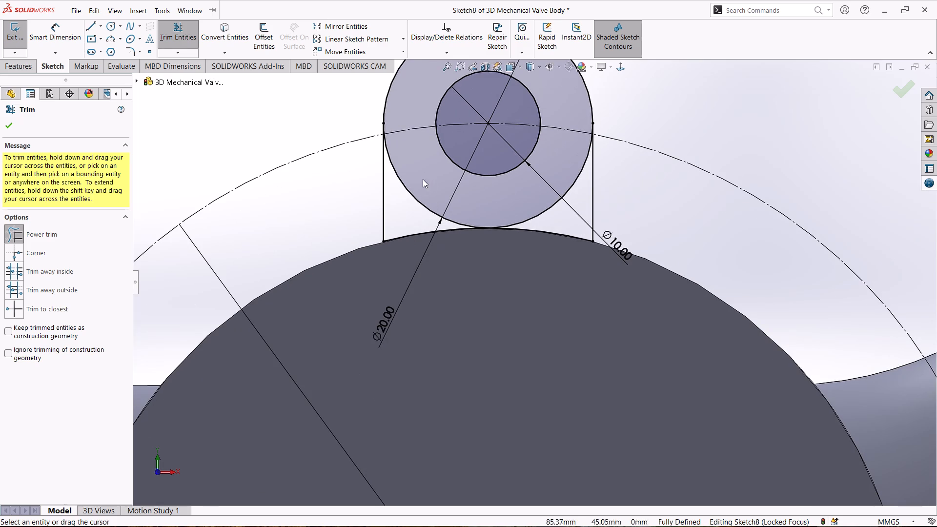
left_click_drag(423, 179, 417, 209)
left_click_drag(526, 194, 552, 213)
scroll(492, 243, "up", 3)
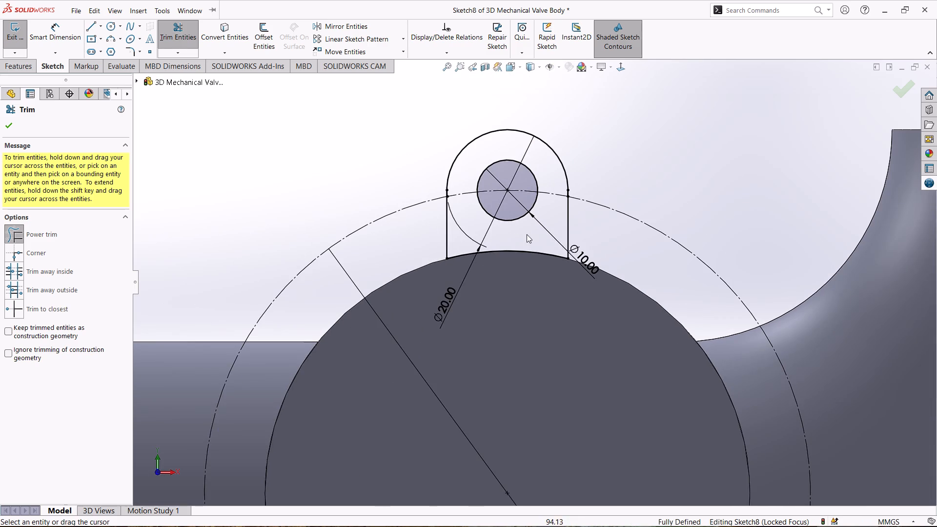
scroll(527, 236, "down", 1)
scroll(527, 238, "up", 2)
scroll(514, 296, "up", 1)
scroll(517, 358, "up", 1)
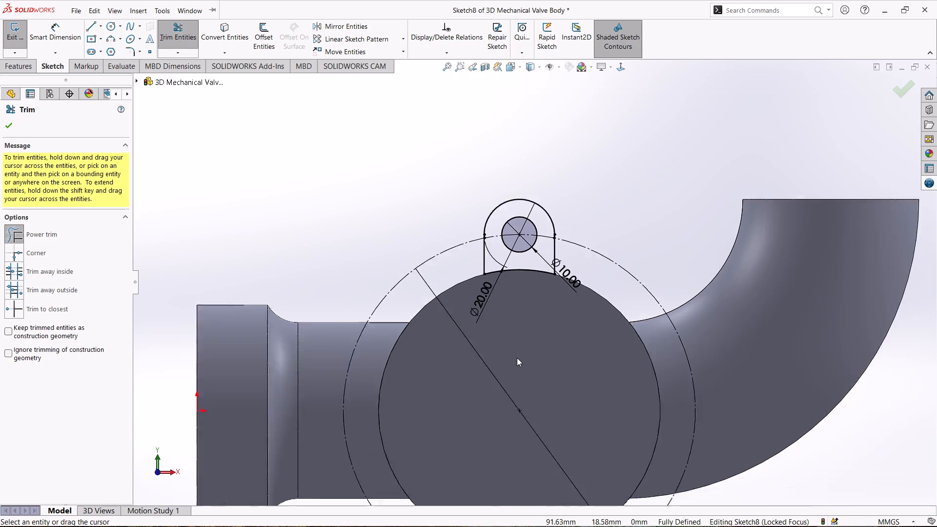
scroll(517, 358, "up", 1)
scroll(517, 358, "down", 1)
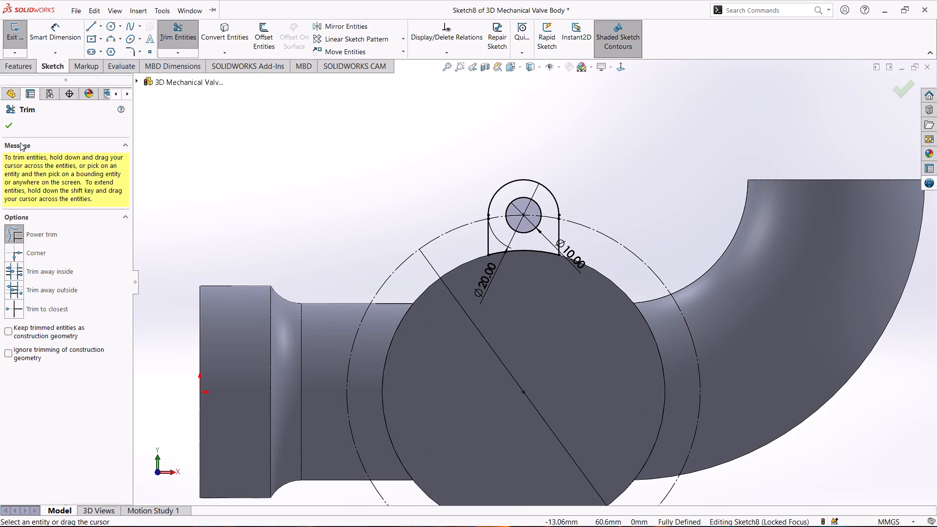
left_click(5, 124)
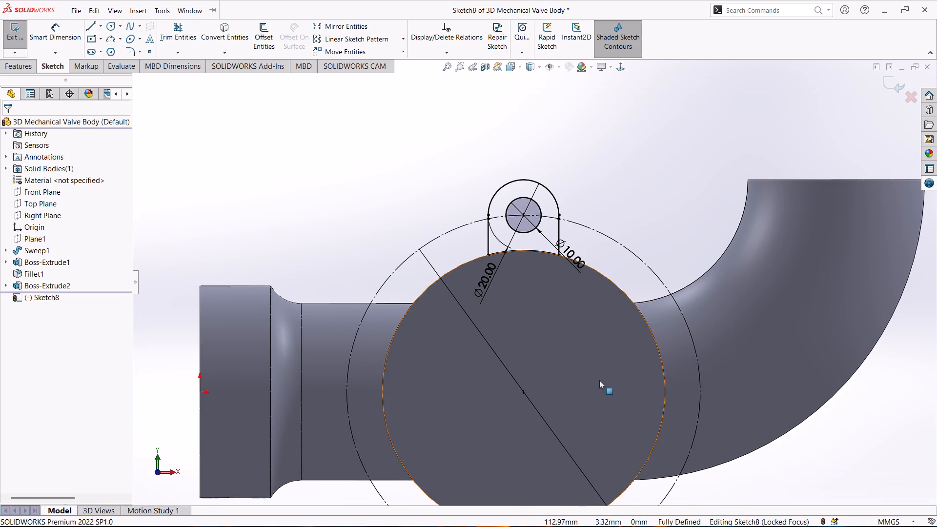
Circular-pattern the round-topped lug outline and its 10 mm hole about the cylinder's centre with 3 equally spaced instances over 360 degrees.
scroll(599, 380, "down", 1)
scroll(599, 380, "up", 2)
scroll(581, 378, "down", 1)
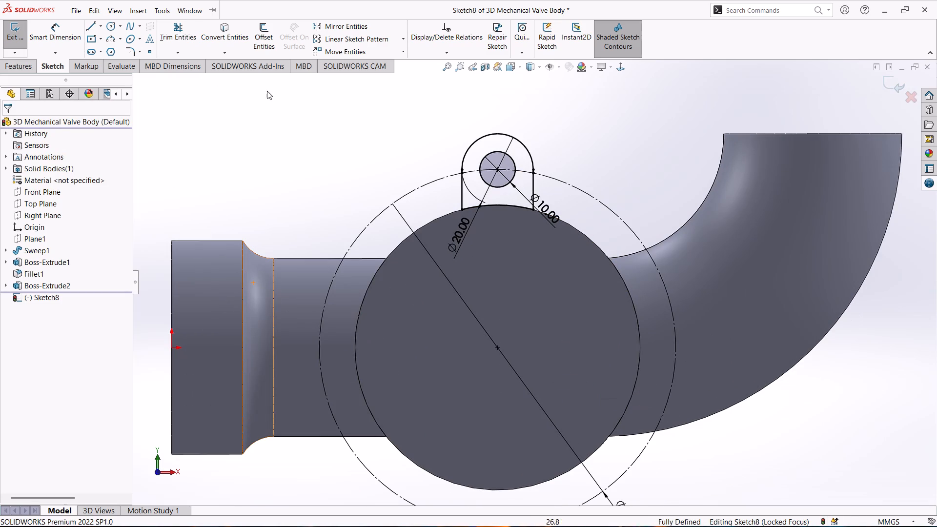
left_click(403, 38)
left_click(369, 64)
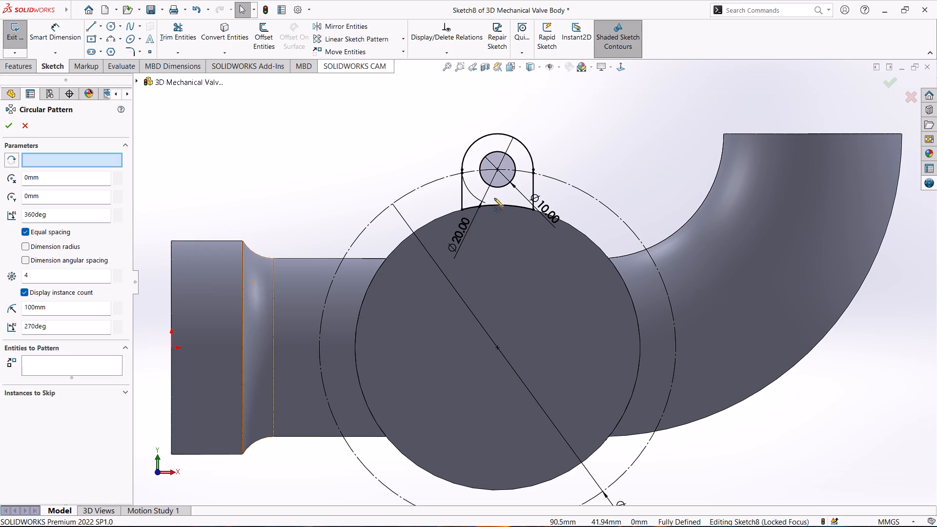
left_click(39, 365)
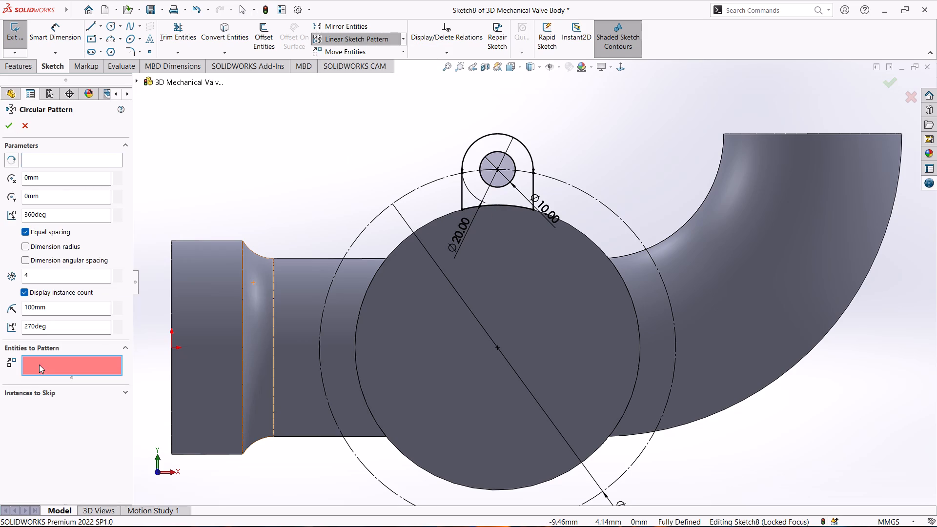
left_click(489, 134)
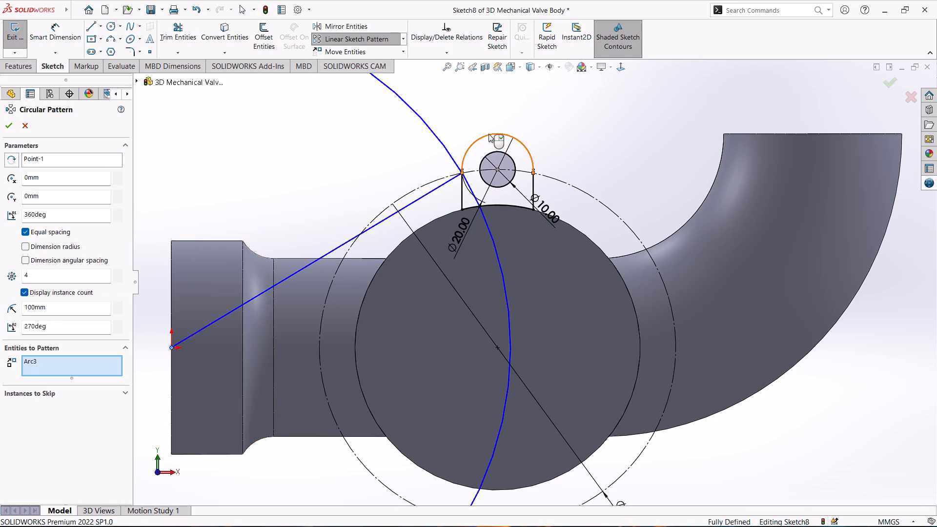
left_click(515, 161)
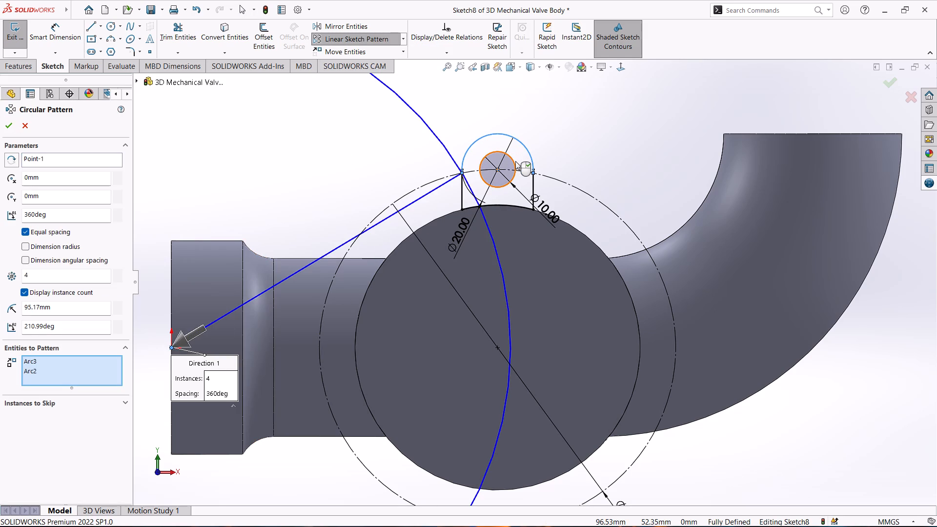
left_click(462, 195)
left_click(496, 204)
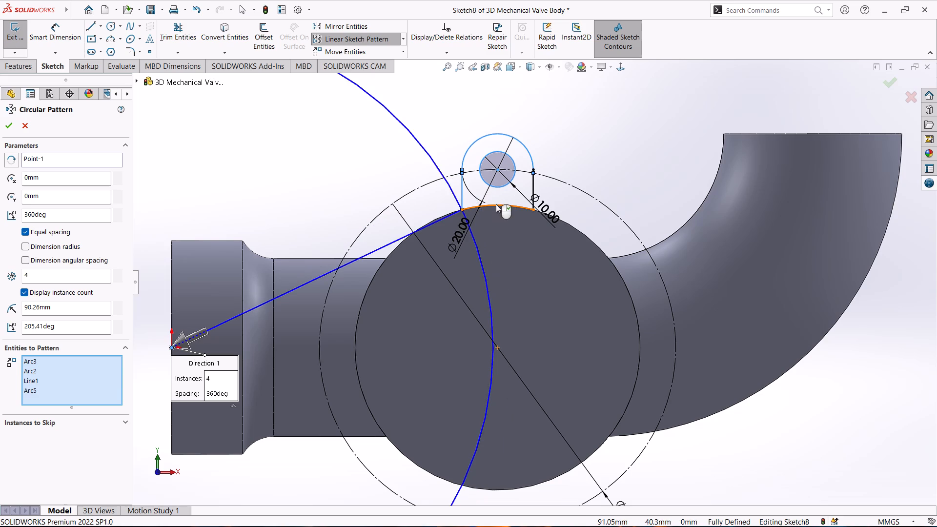
left_click(532, 187)
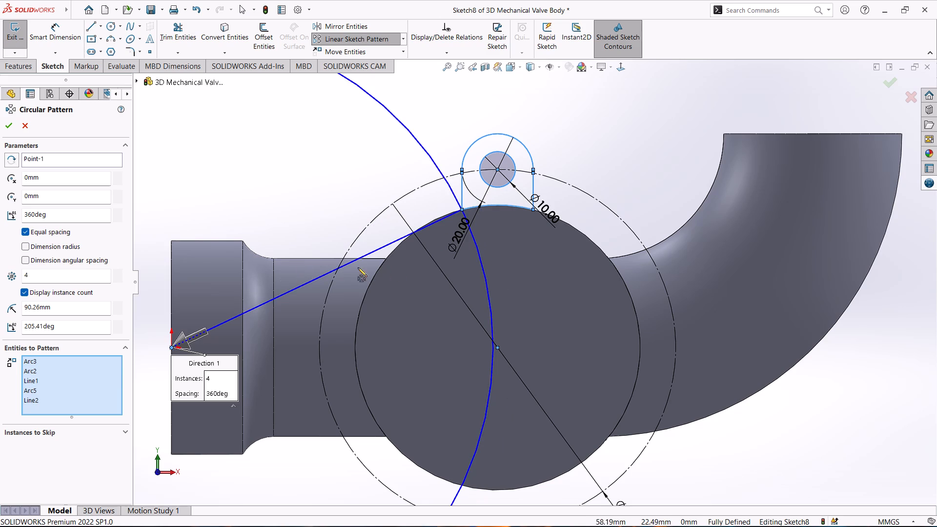
left_click(81, 157)
right_click(81, 156)
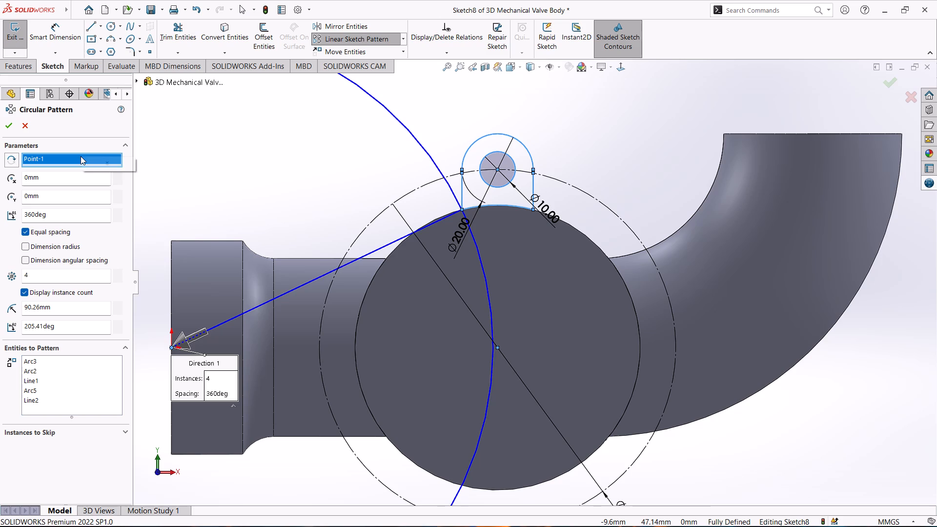
left_click(113, 168)
left_click(111, 174)
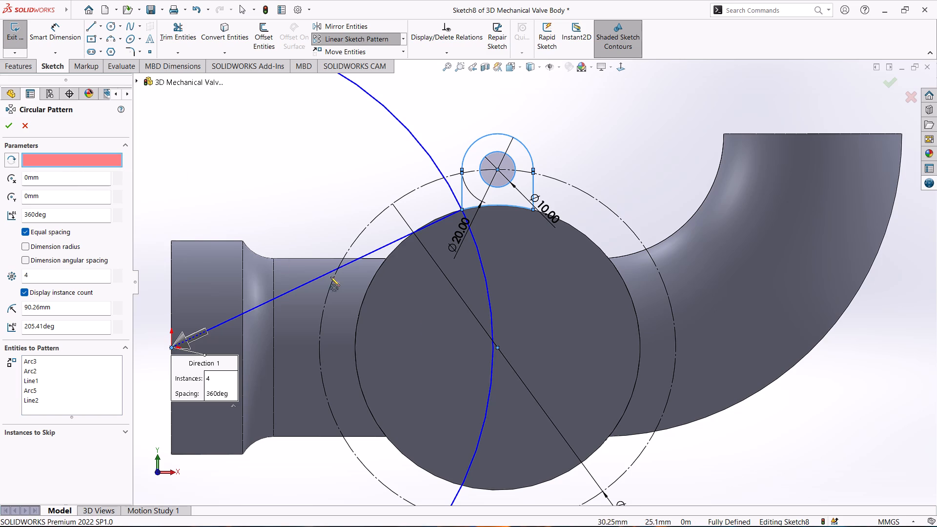
left_click(498, 347)
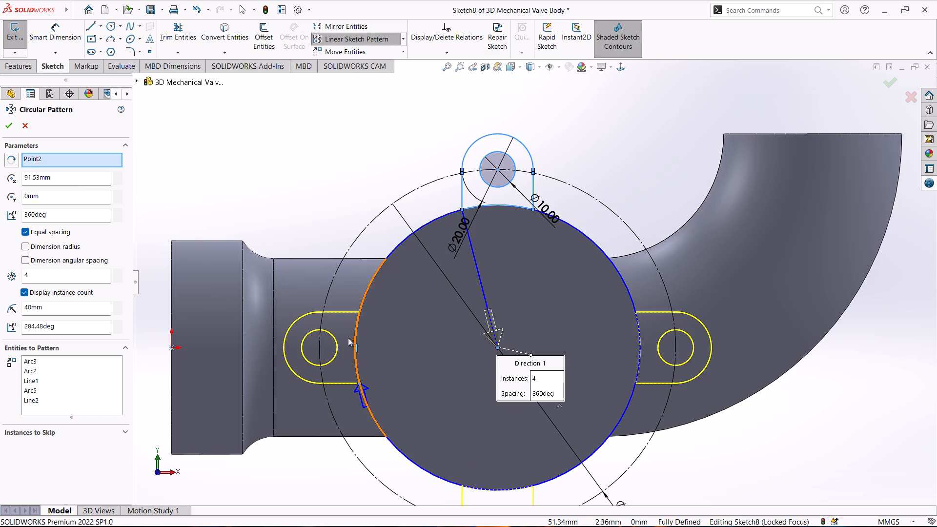
left_click_drag(41, 270, 29, 276)
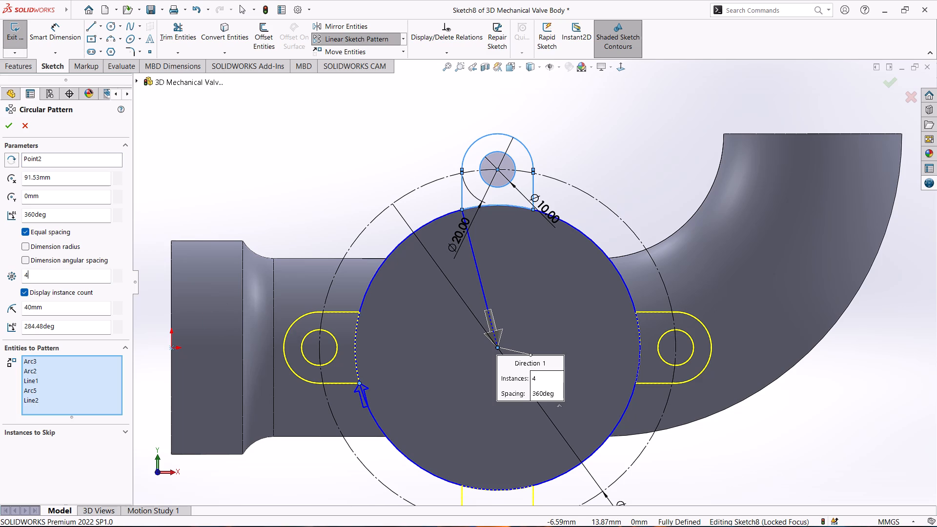
left_click_drag(29, 276, 9, 280)
key("3")
key("Return")
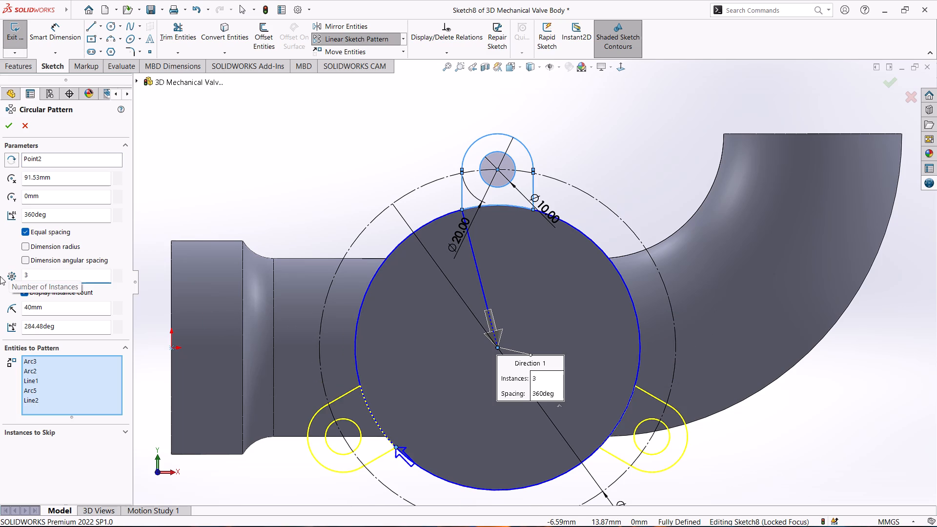
left_click(9, 125)
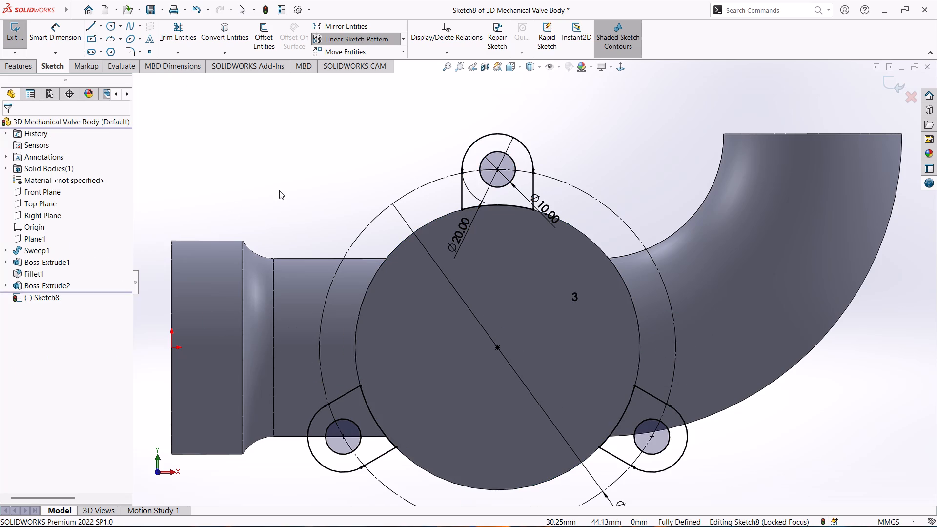
Exit the sketch and extrude the three lug regions Blind 10 mm, reversed back along the cylinder body and merged with it.
scroll(281, 179, "down", 1)
scroll(281, 179, "up", 1)
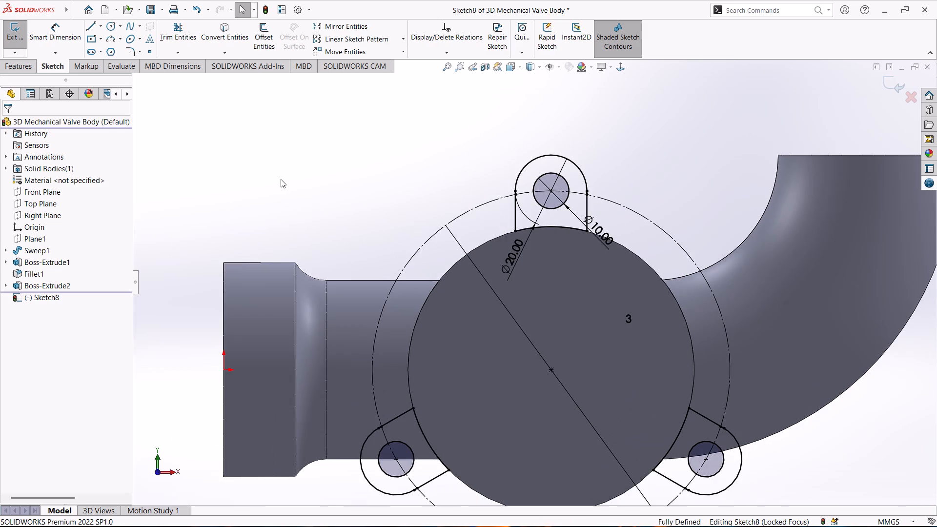
middle_click_drag(277, 173, 305, 205)
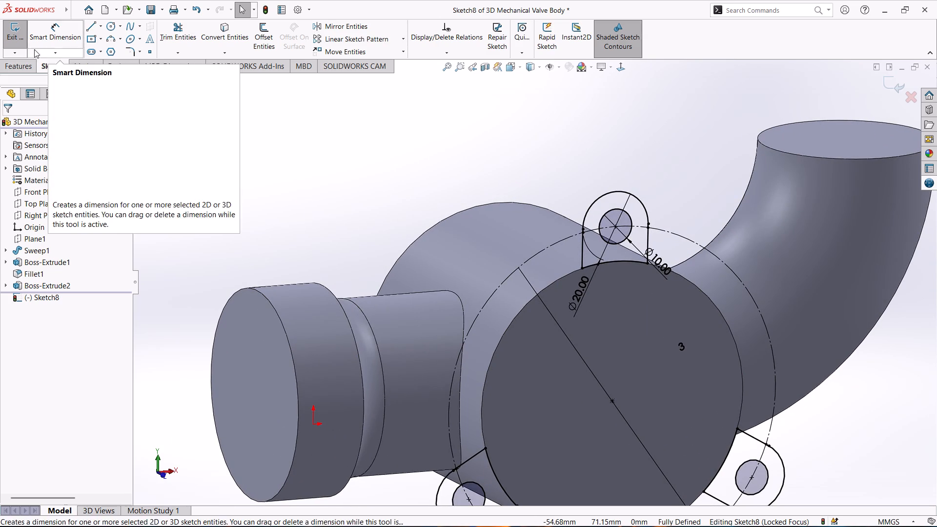
left_click(16, 38)
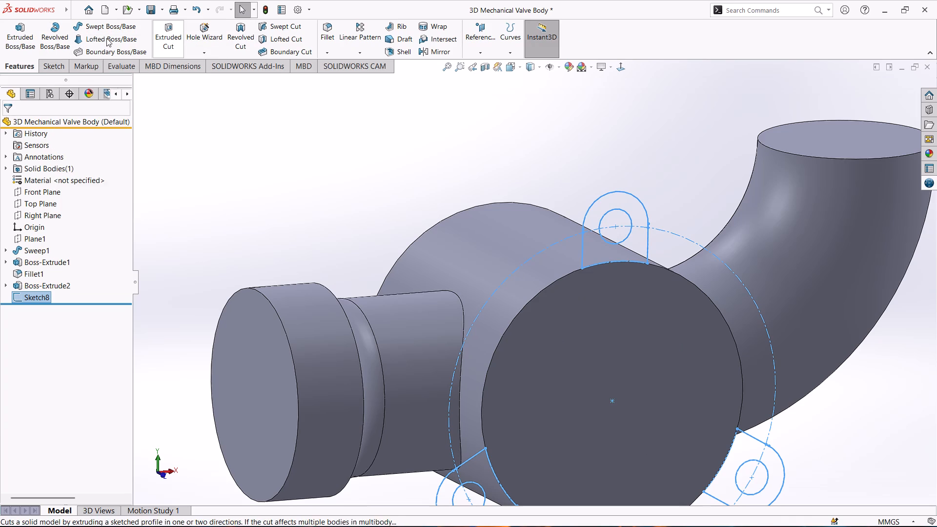
left_click(12, 32)
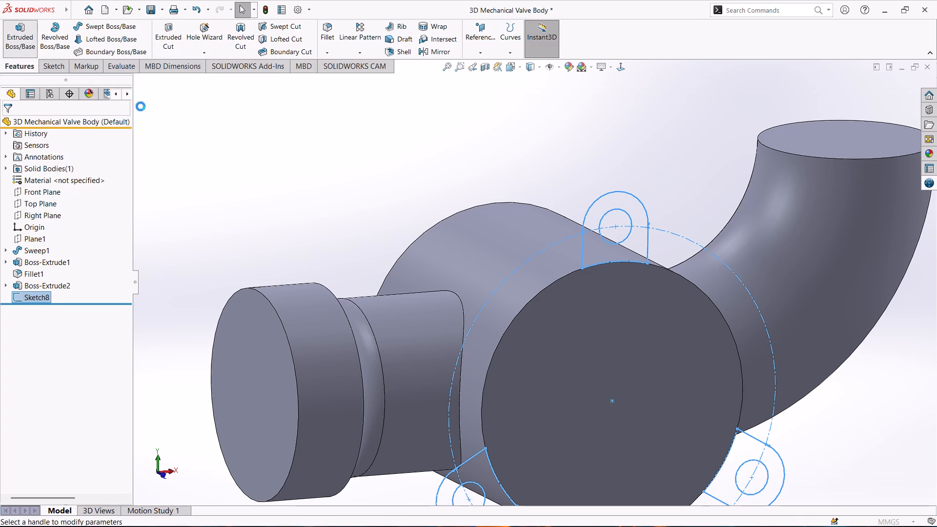
left_click(635, 250)
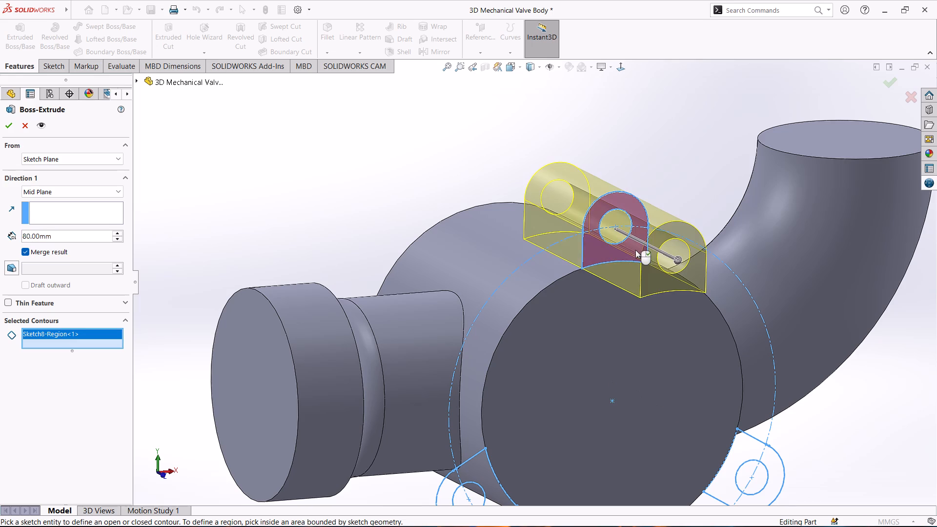
left_click(751, 449)
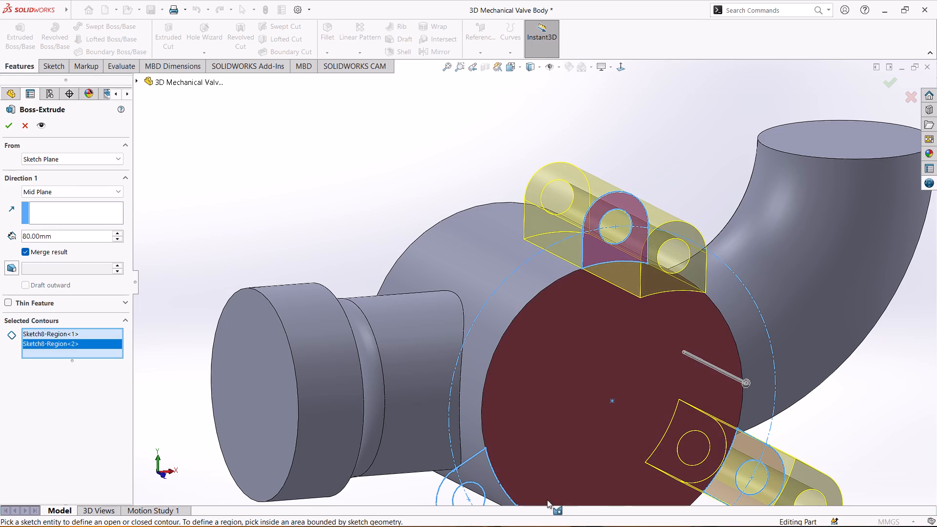
left_click(490, 482)
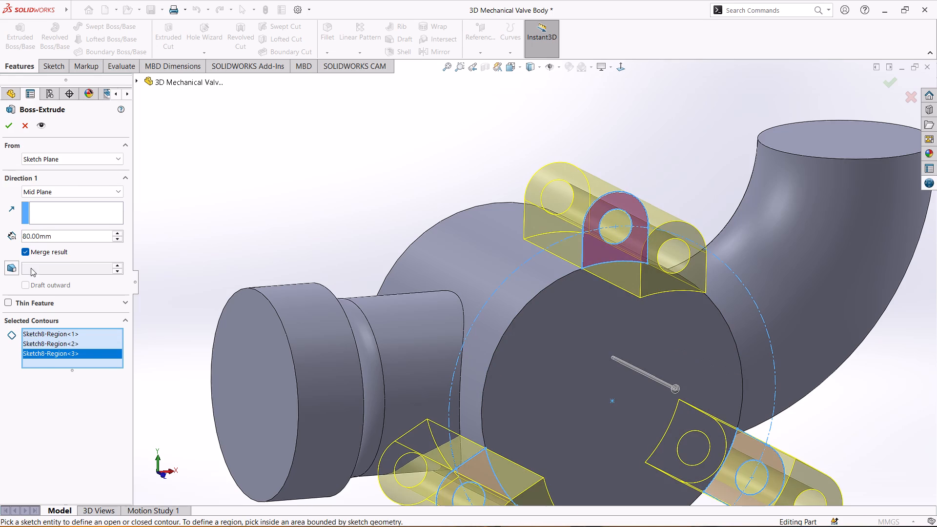
left_click(60, 194)
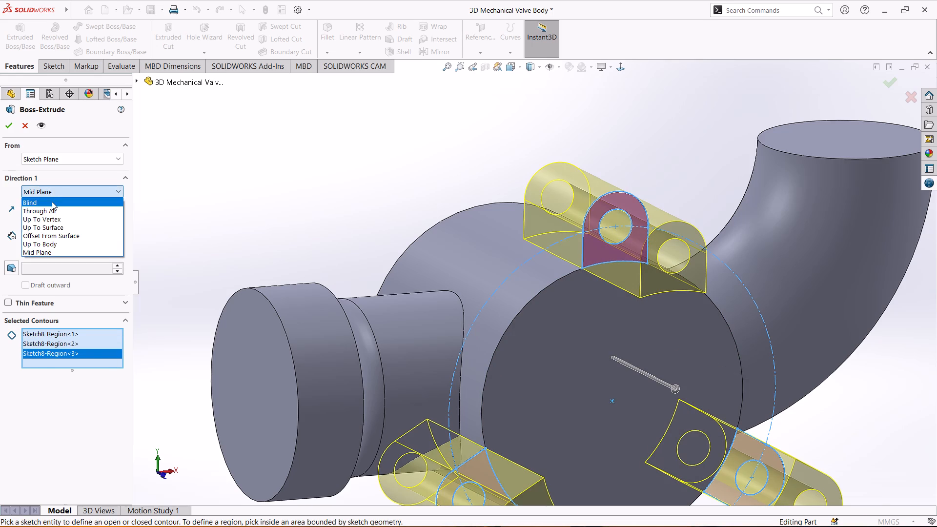
left_click(52, 202)
left_click(18, 194)
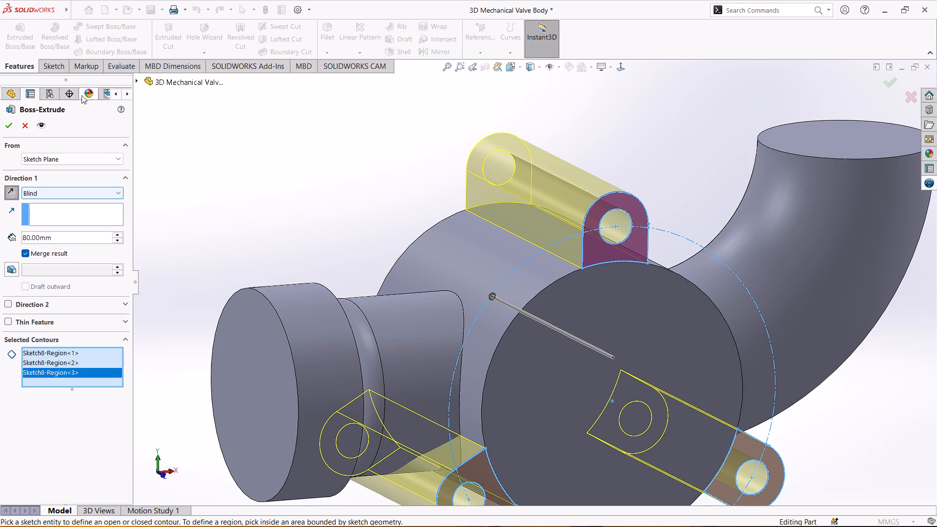
left_click_drag(66, 240, 0, 243)
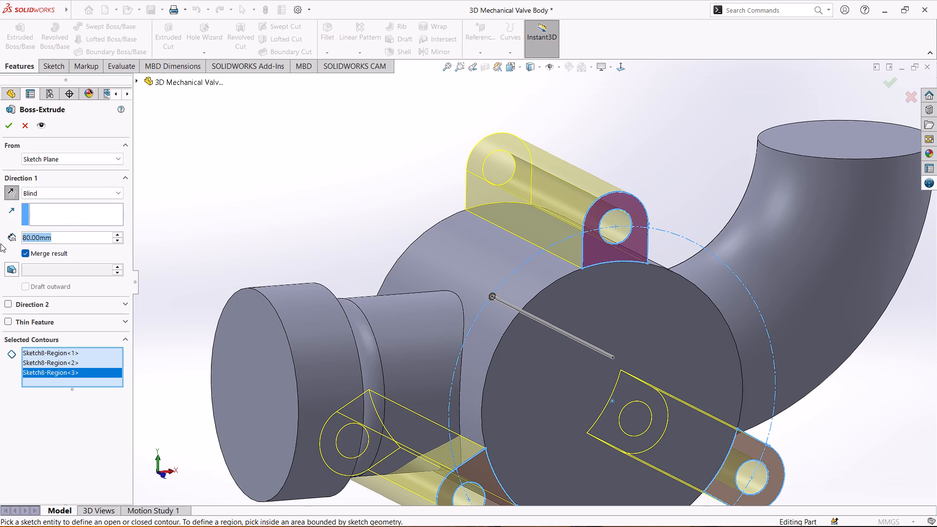
type("10")
key("Return")
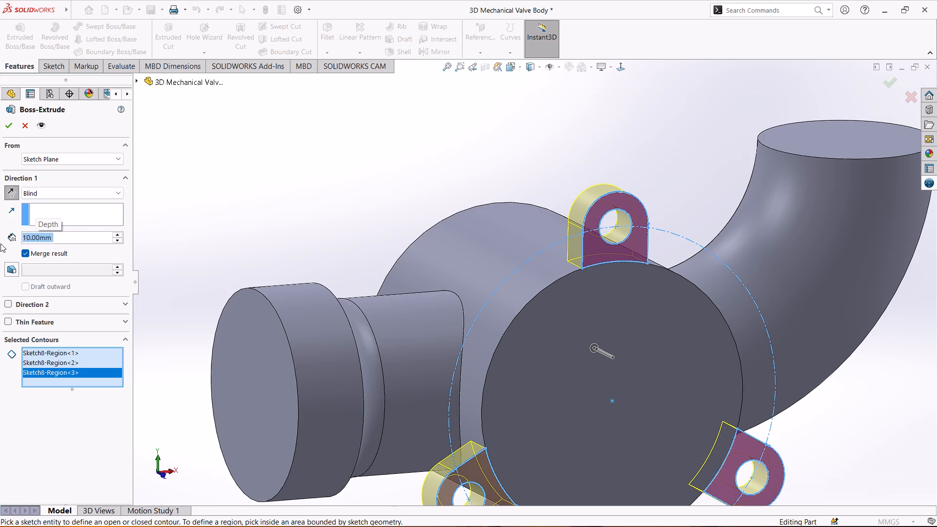
left_click(8, 121)
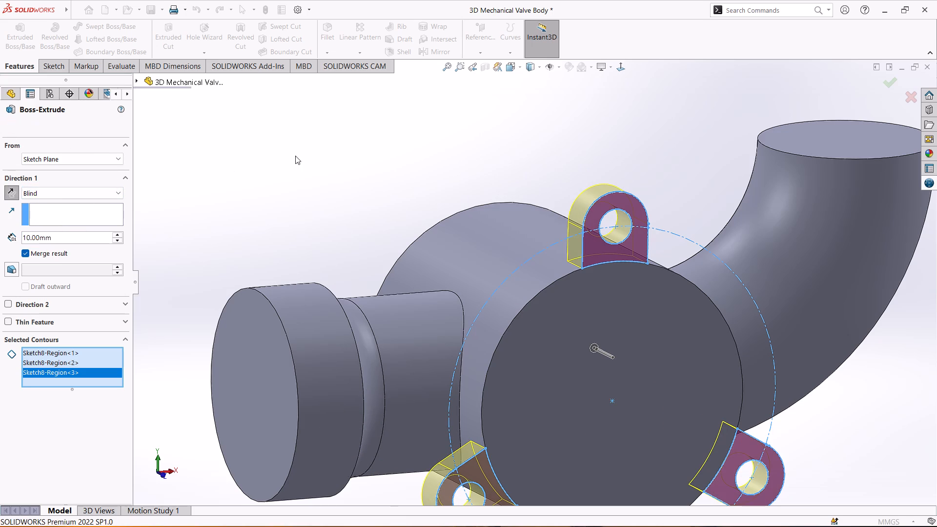
Examine the three bolt lugs around the cylinder's end face.
scroll(313, 157, "up", 1)
scroll(313, 157, "down", 1)
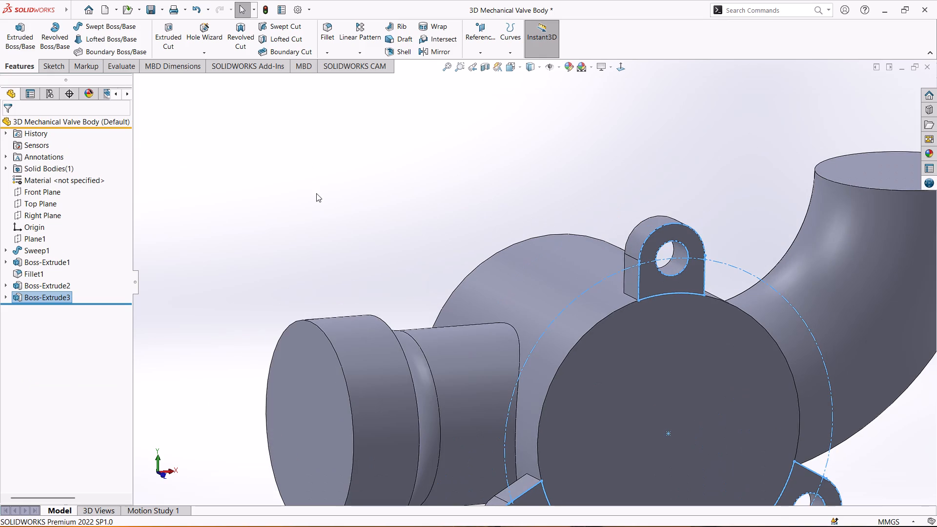
left_click(316, 193)
scroll(364, 230, "down", 1)
scroll(361, 222, "up", 2)
scroll(713, 416, "down", 2)
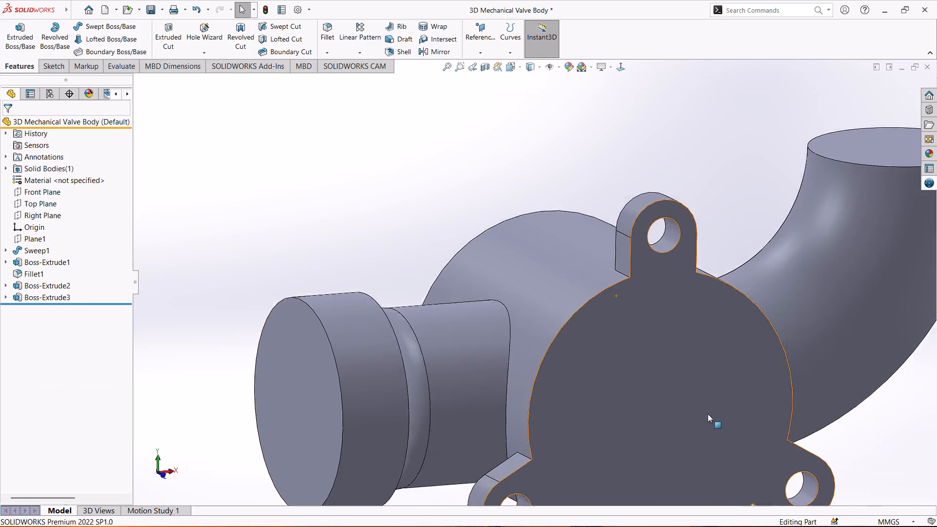
scroll(708, 414, "down", 1)
scroll(650, 370, "up", 3)
scroll(553, 319, "up", 2)
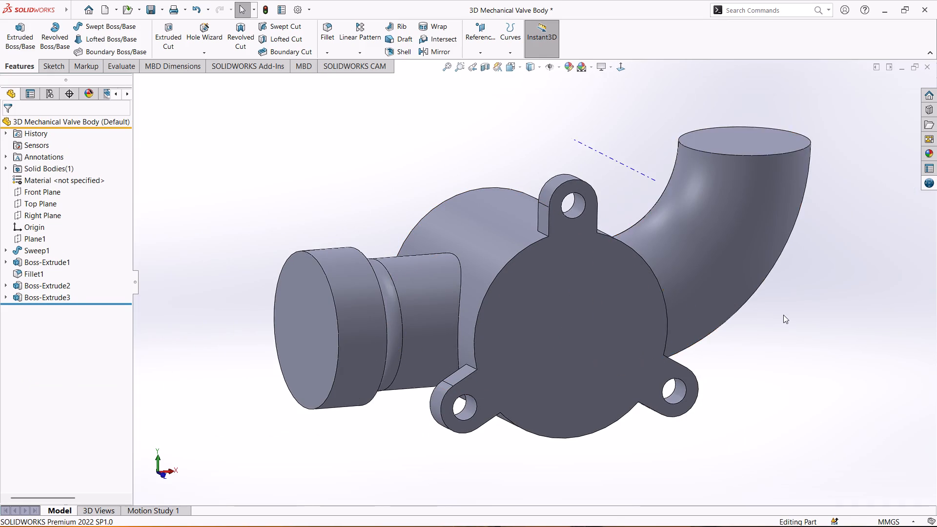
scroll(783, 315, "up", 1)
Start a sketch on the elbow's circular end face and draw a 60 mm diameter circle concentric with the pipe.
middle_click_drag(783, 316, 781, 378)
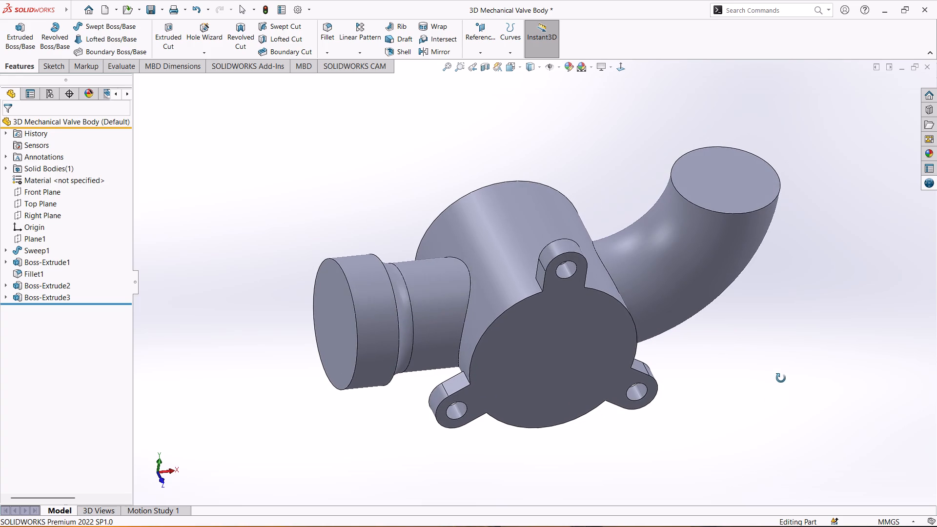
scroll(777, 299, "down", 2)
scroll(731, 228, "up", 1)
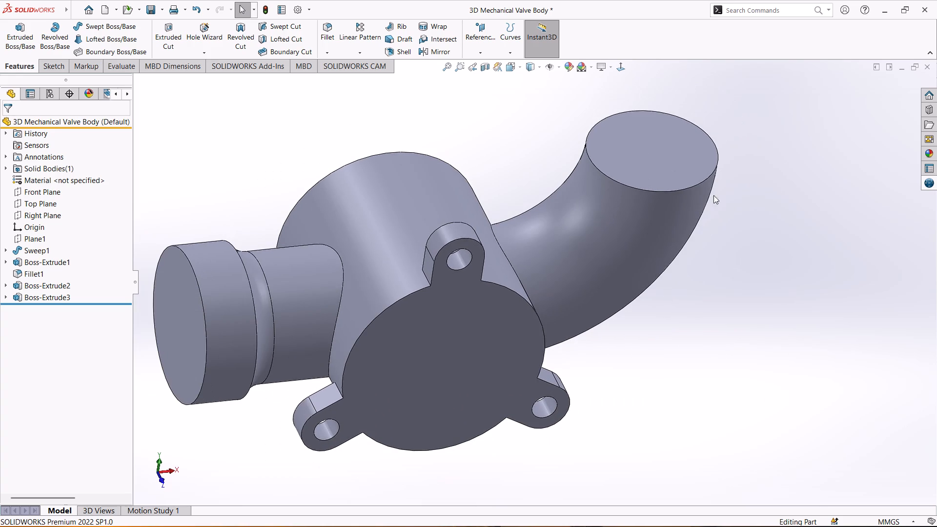
left_click(679, 150)
left_click(725, 121)
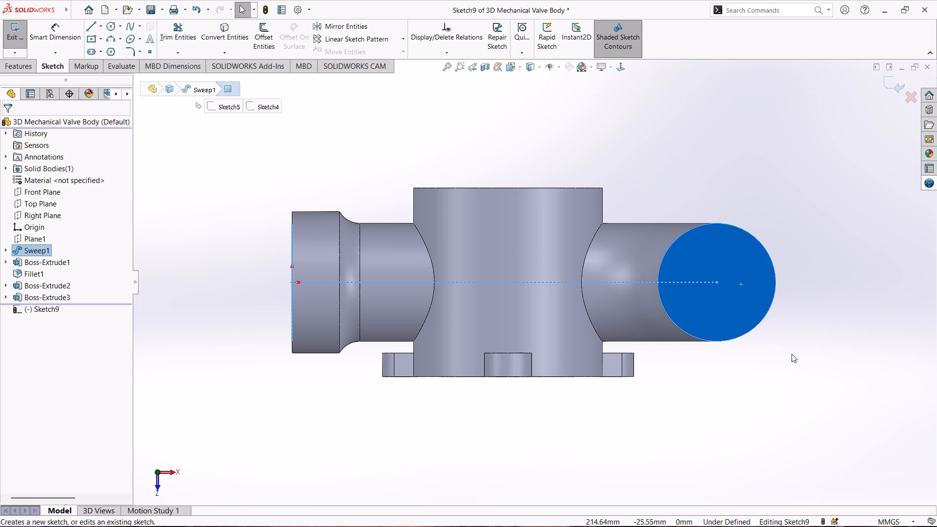
right_click_drag(764, 420, 818, 398)
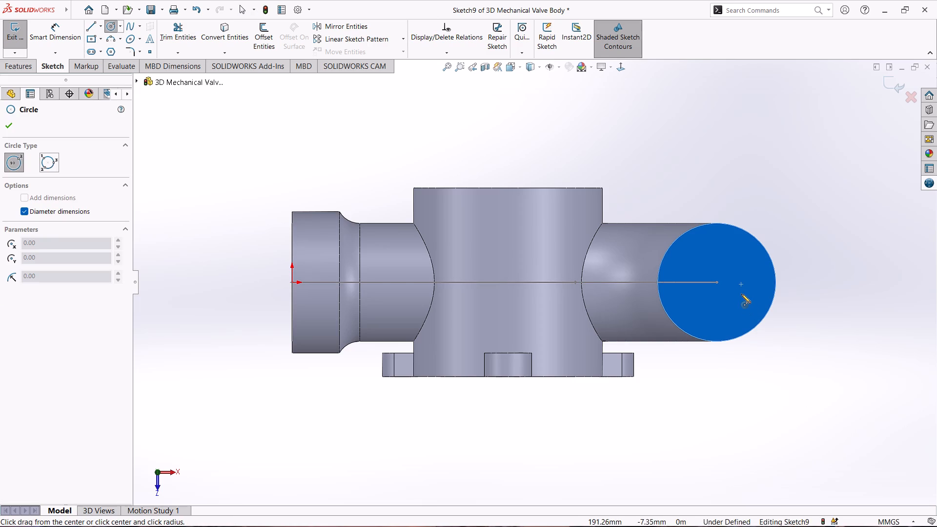
left_click(719, 284)
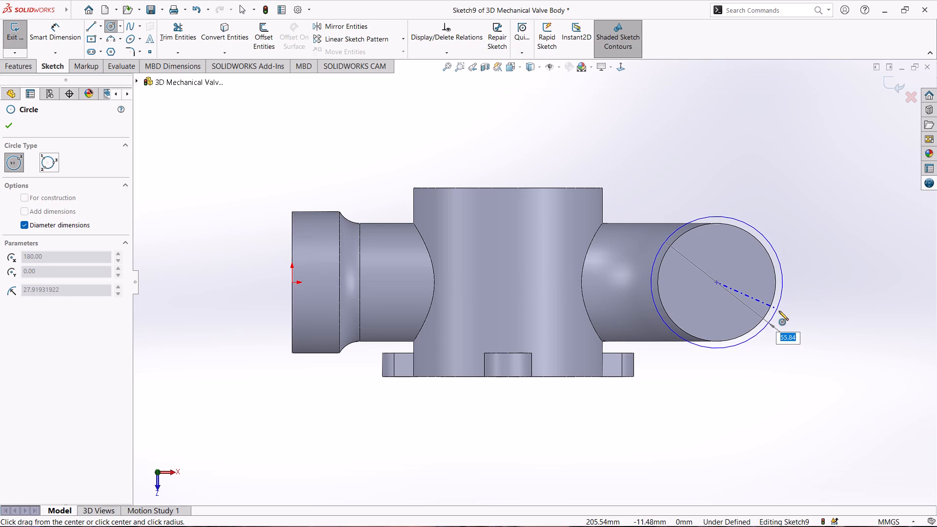
type("60")
key("Return")
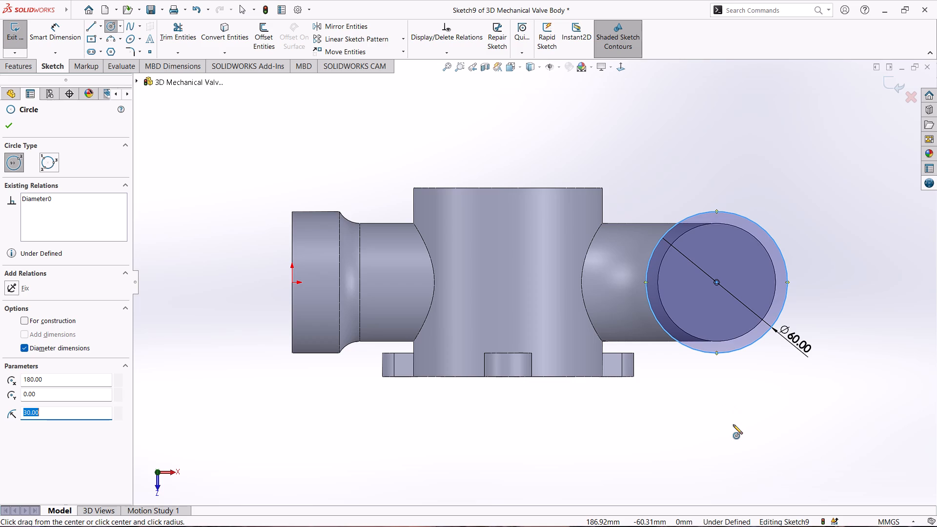
Draw a 15 mm diameter circle vertically above the 60 mm circle and another below it, and make the two small circles equal.
left_click(719, 163)
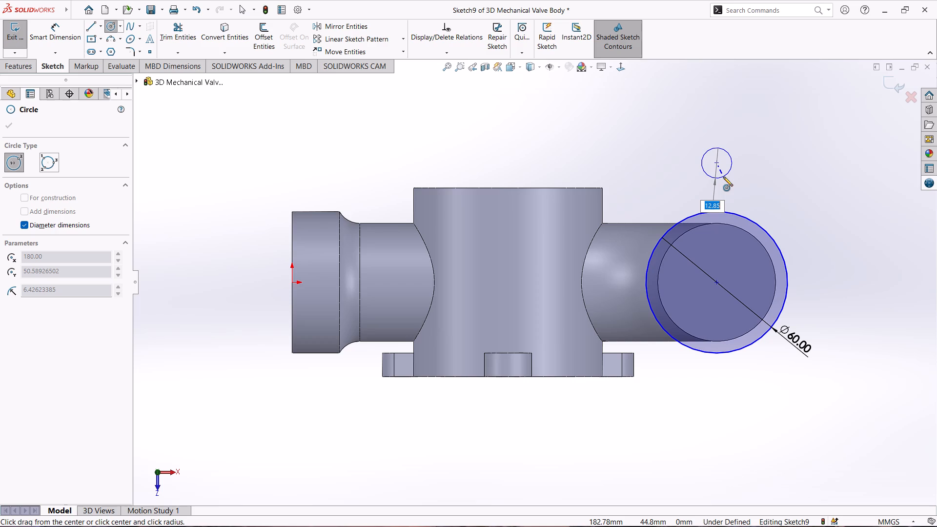
type("15")
key("Return")
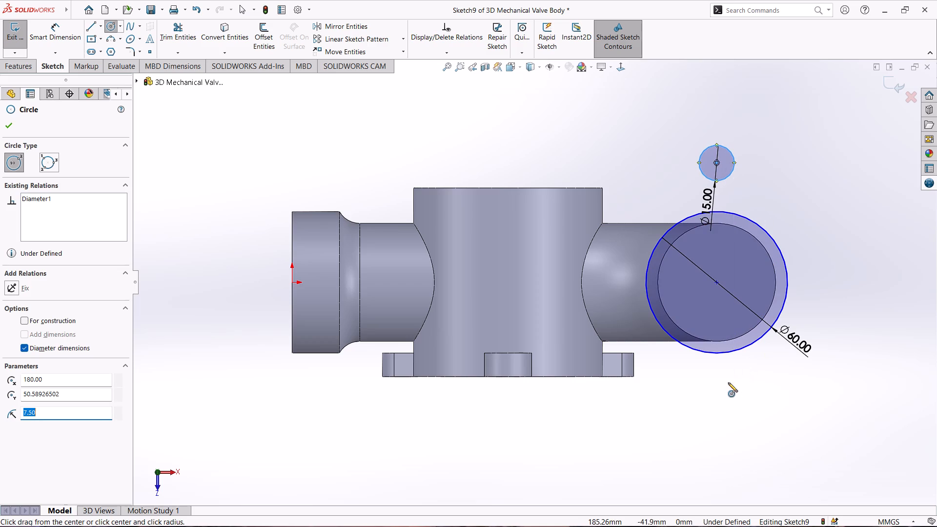
left_click(717, 392)
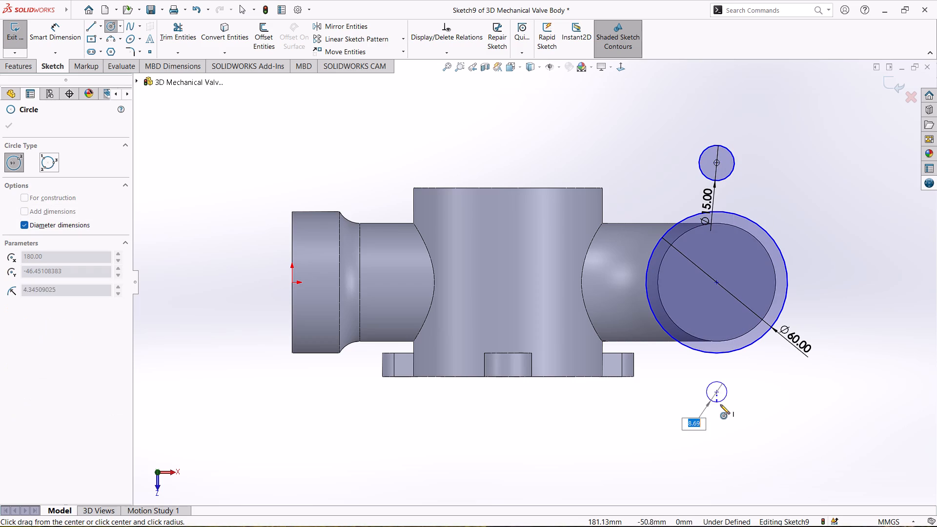
left_click(723, 413)
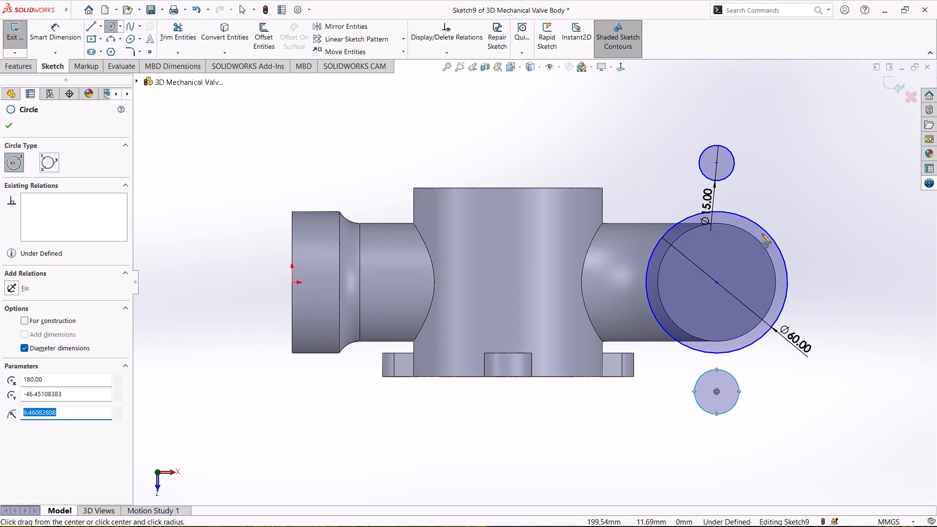
left_click(734, 164, "ctrl")
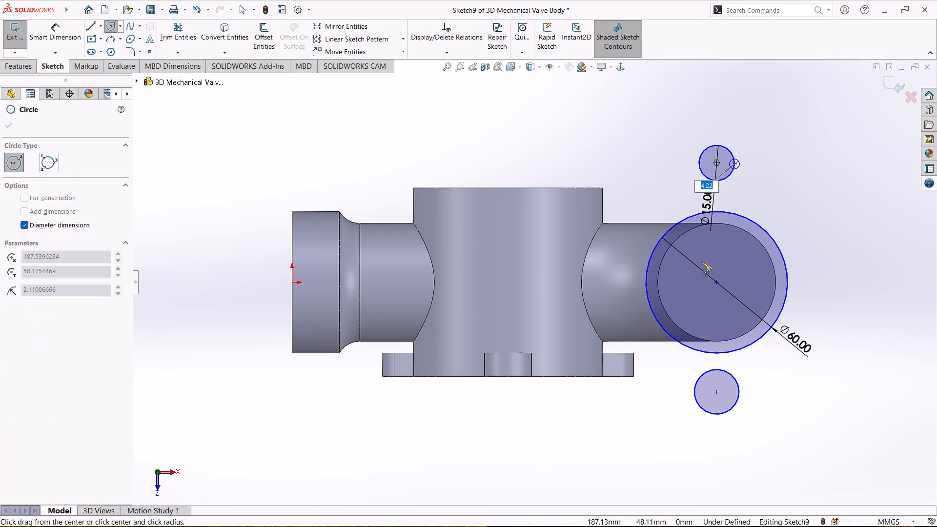
key("Escape")
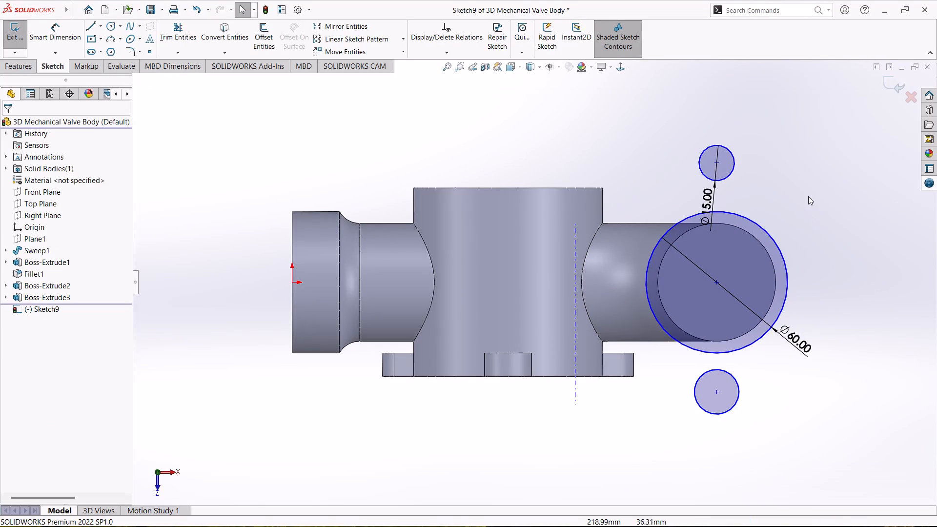
scroll(773, 241, "down", 1)
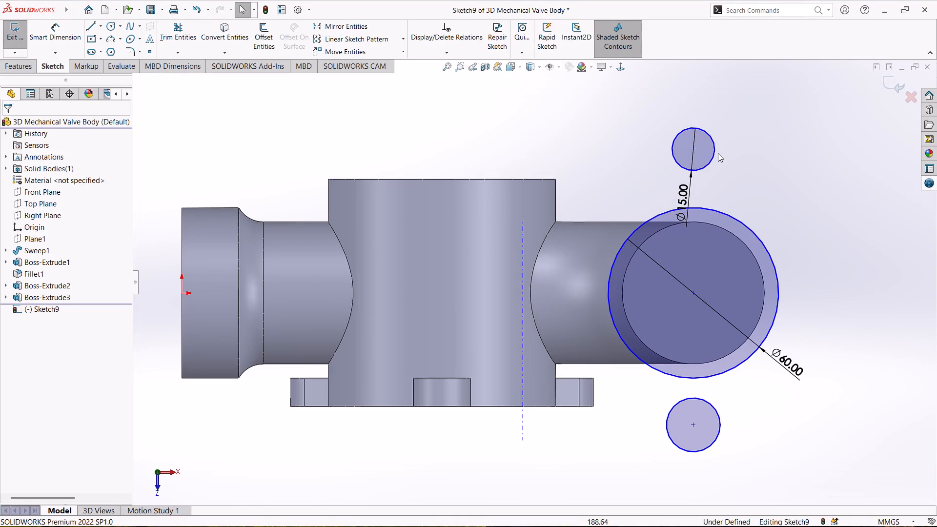
left_click(714, 153, "ctrl")
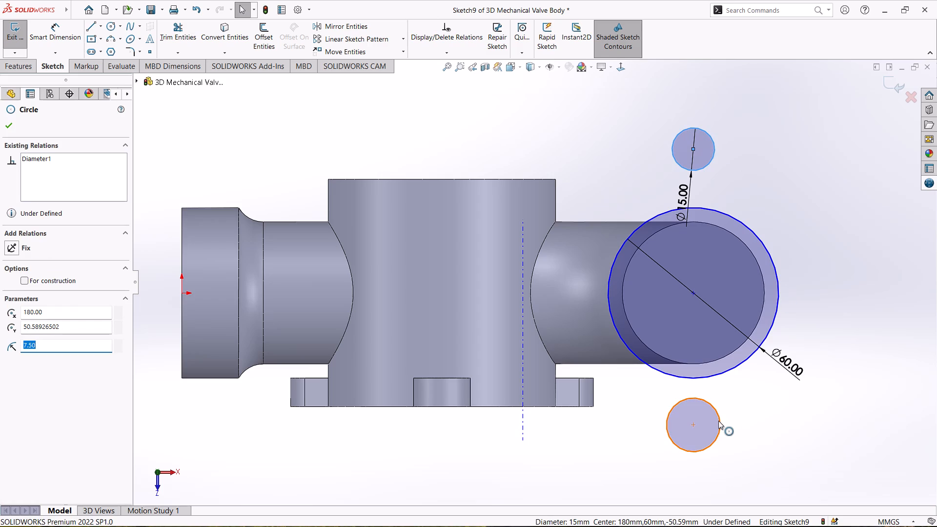
left_click(718, 421, "ctrl")
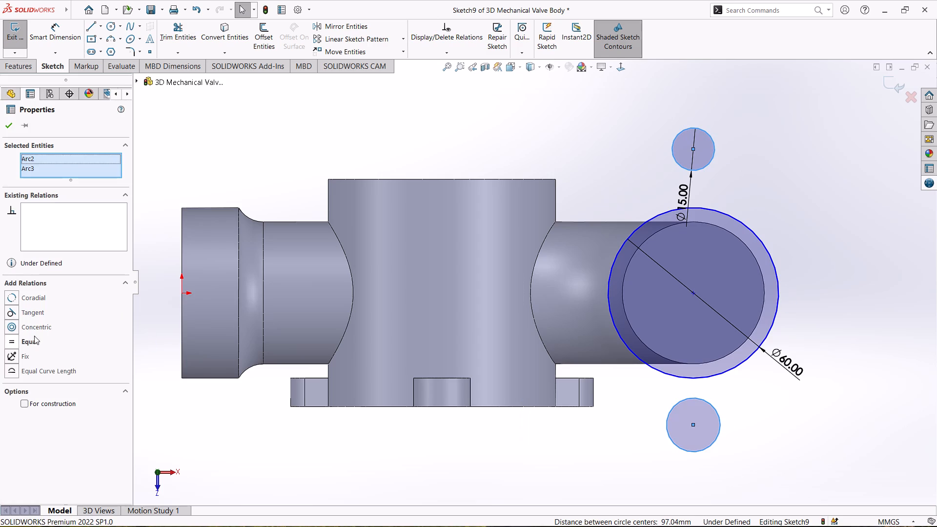
left_click(34, 338)
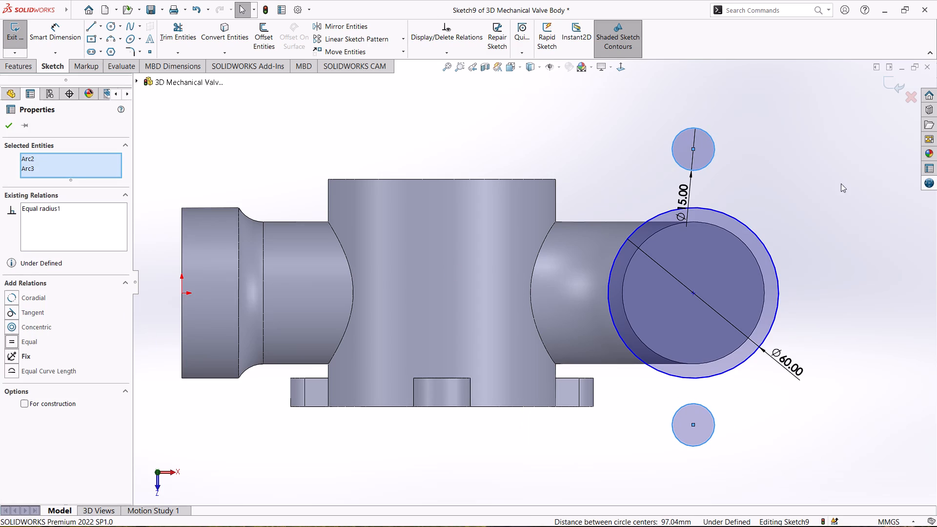
Draw a 30 mm diameter circle around the upper 15 mm circle and an equal one around the lower, concentric with each.
right_click_drag(801, 185, 805, 185)
right_click_drag(805, 185, 858, 185)
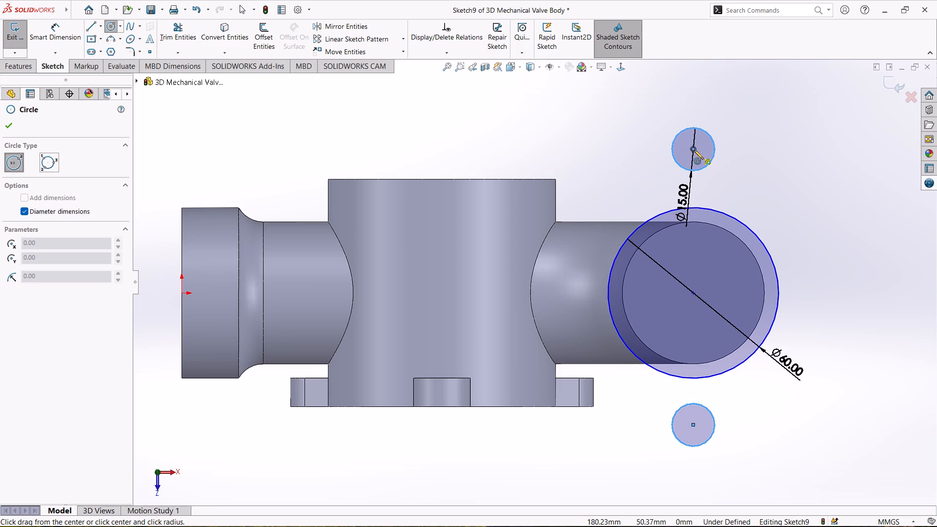
left_click(693, 150)
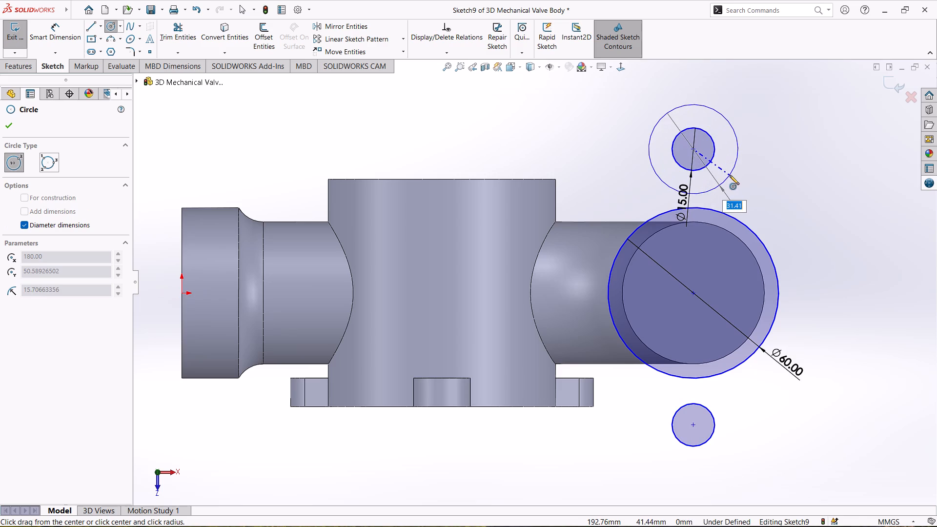
type("30")
key("Return")
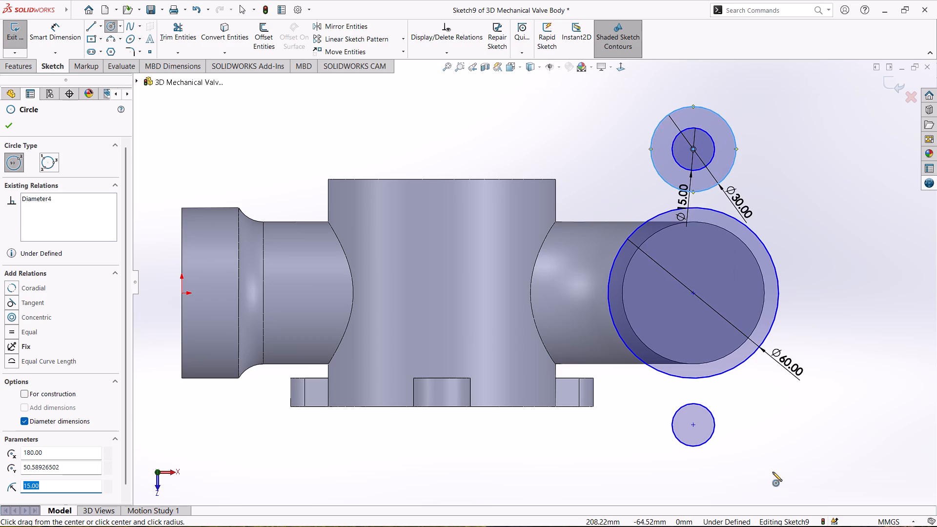
left_click(693, 425)
left_click(733, 443)
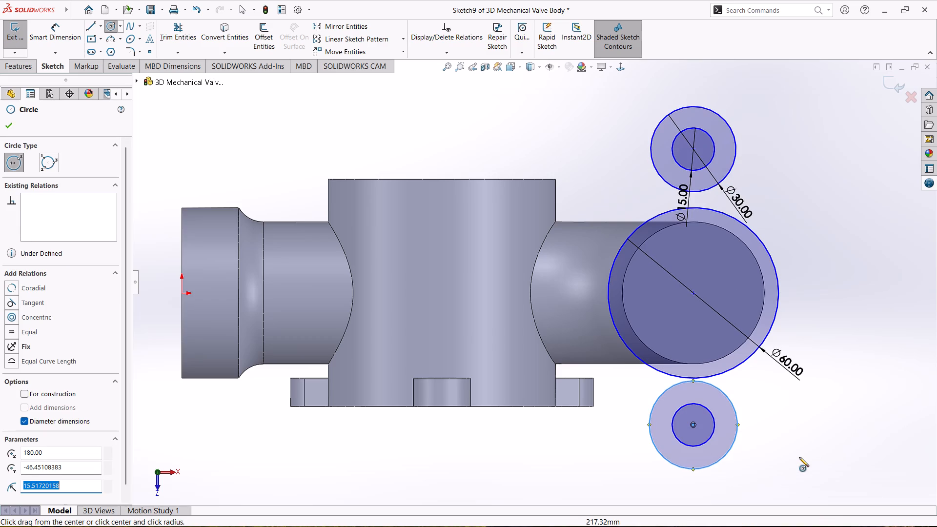
key("Escape")
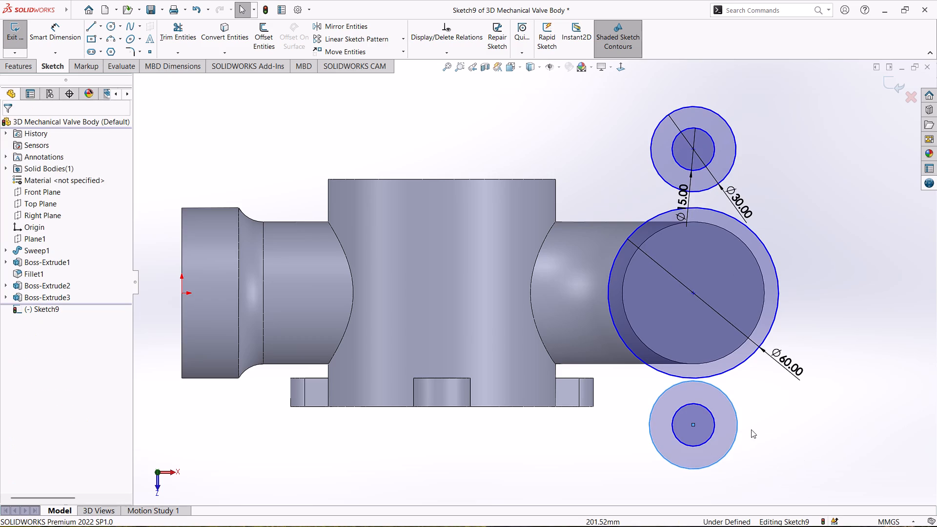
left_click(735, 165, "ctrl")
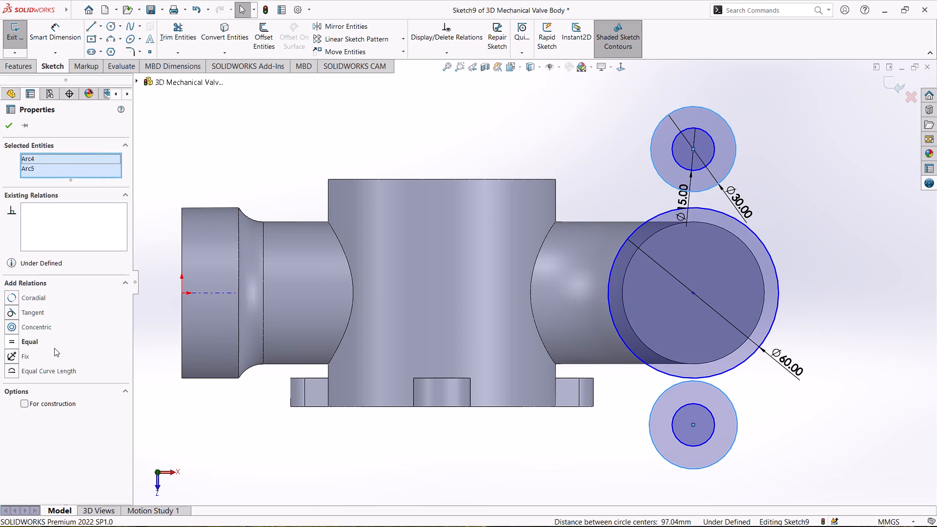
left_click(39, 341)
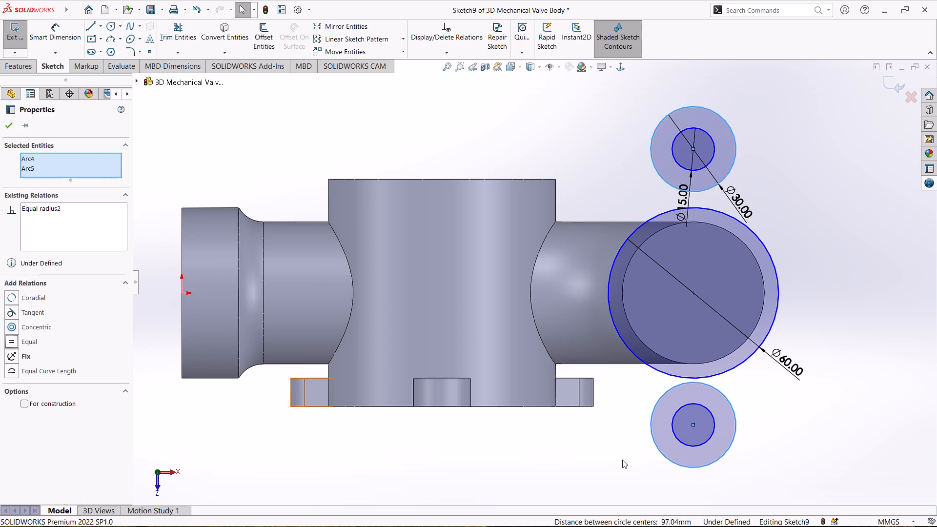
Dimension the distance between the centres of the upper and lower small circles as 100 mm.
right_click_drag(613, 456, 607, 380)
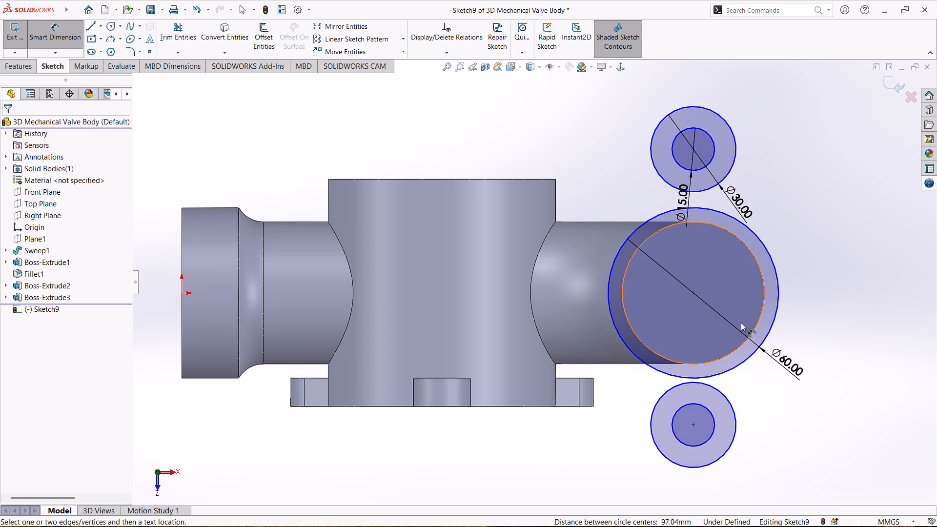
left_click(693, 148)
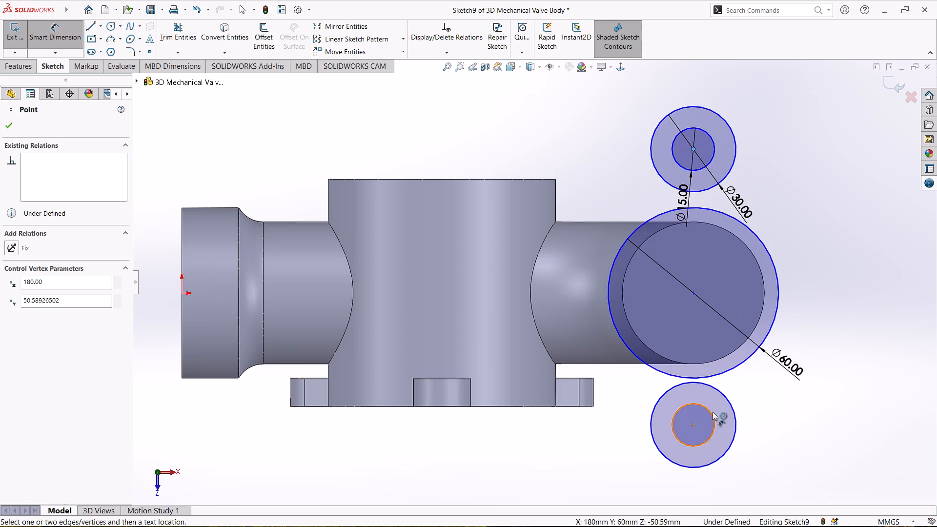
left_click(694, 426)
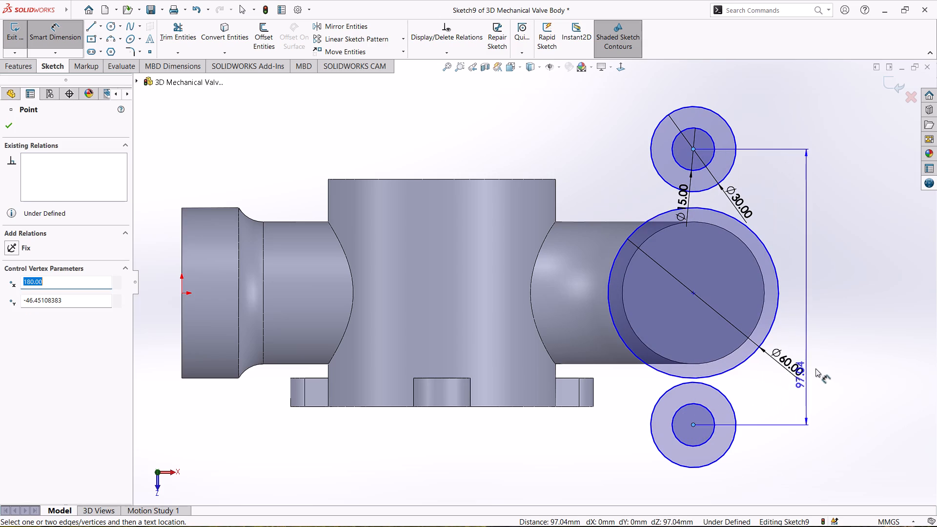
left_click(856, 278)
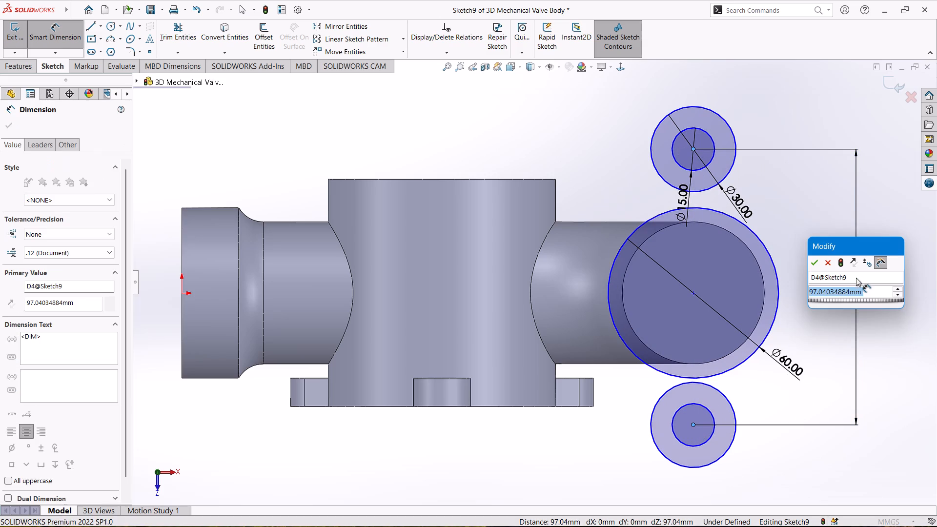
type("100")
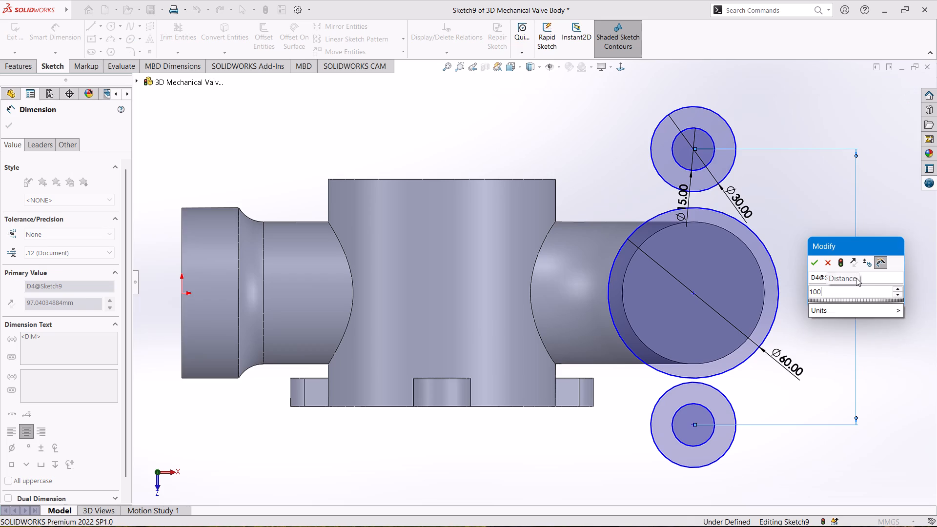
key("Return")
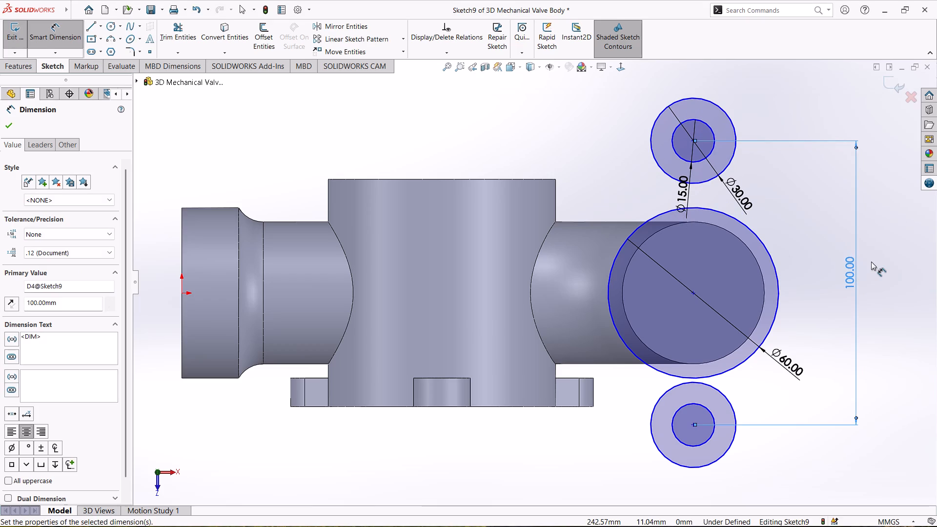
key("Escape")
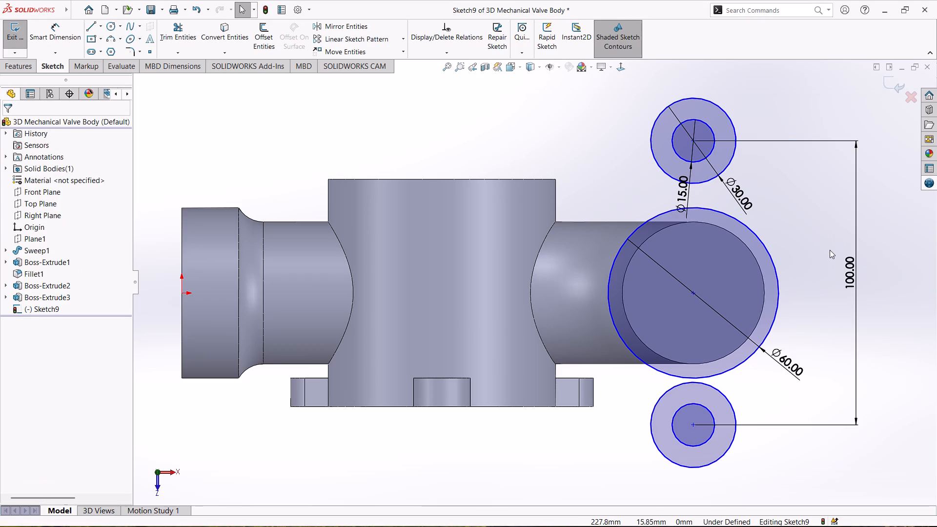
Add a Vertical relation aligning the upper and lower circle centres with the centre of the 60 mm circle.
left_click(692, 425, "ctrl")
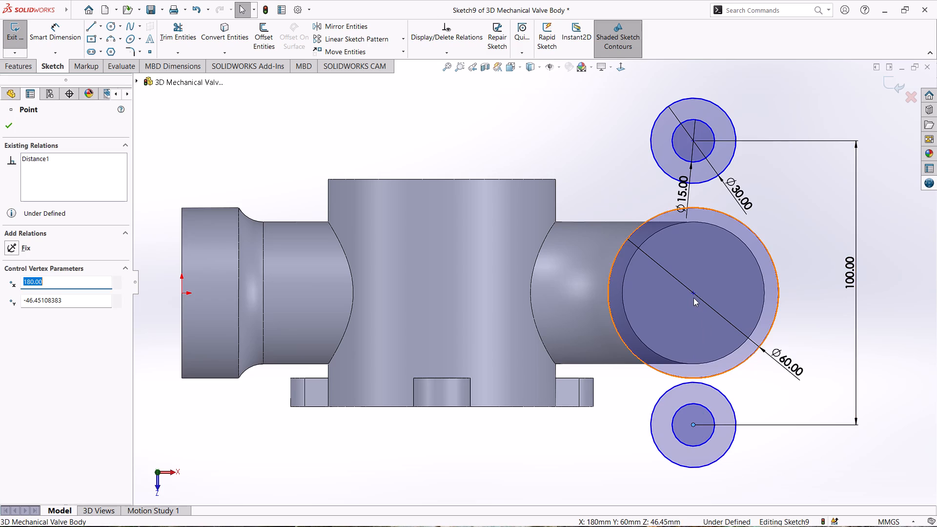
left_click(692, 140, "ctrl")
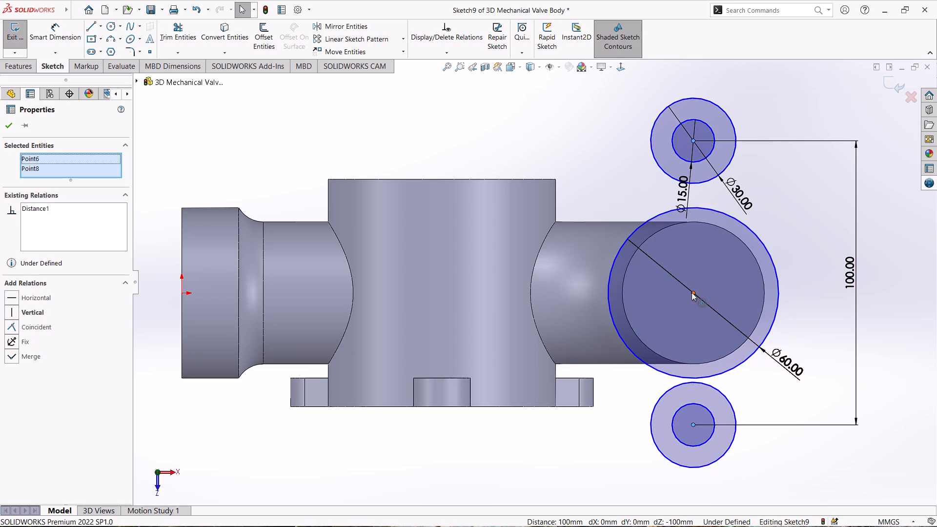
left_click(692, 292, "ctrl")
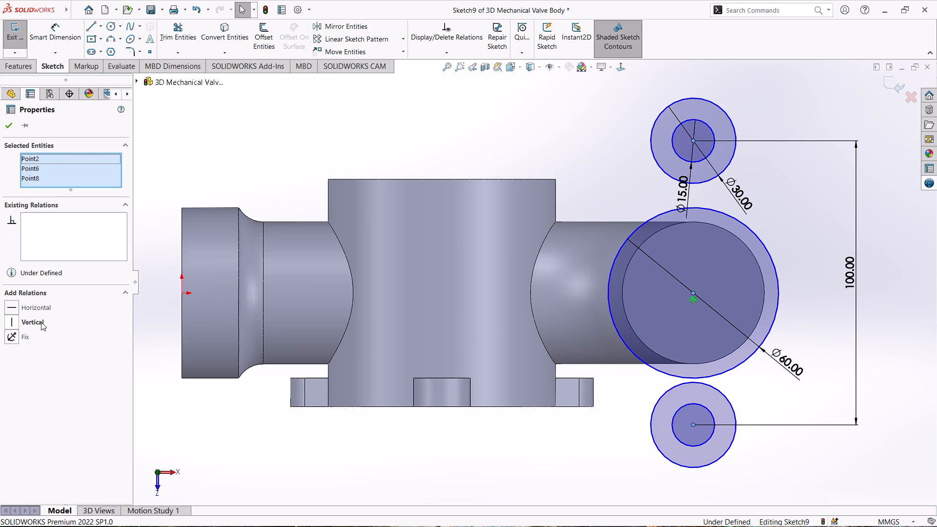
left_click(37, 323)
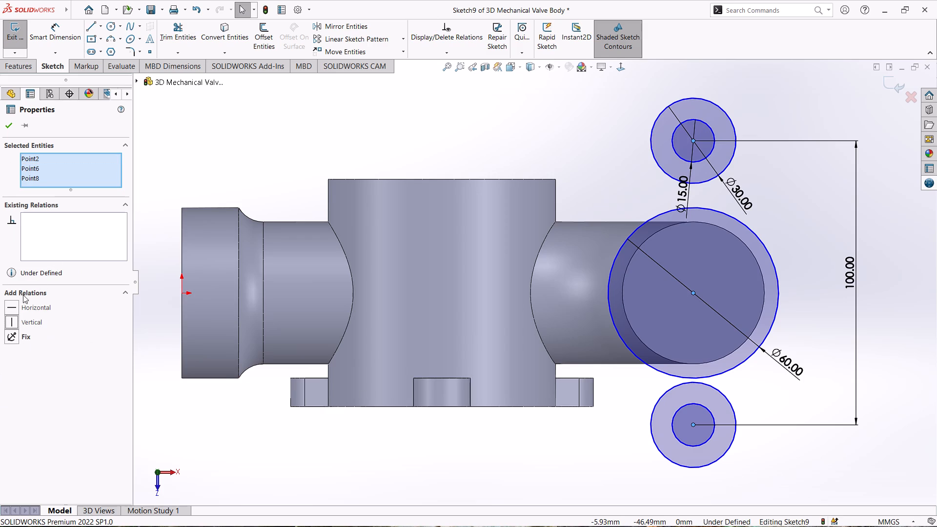
left_click(24, 319)
left_click(25, 323)
left_click(9, 124)
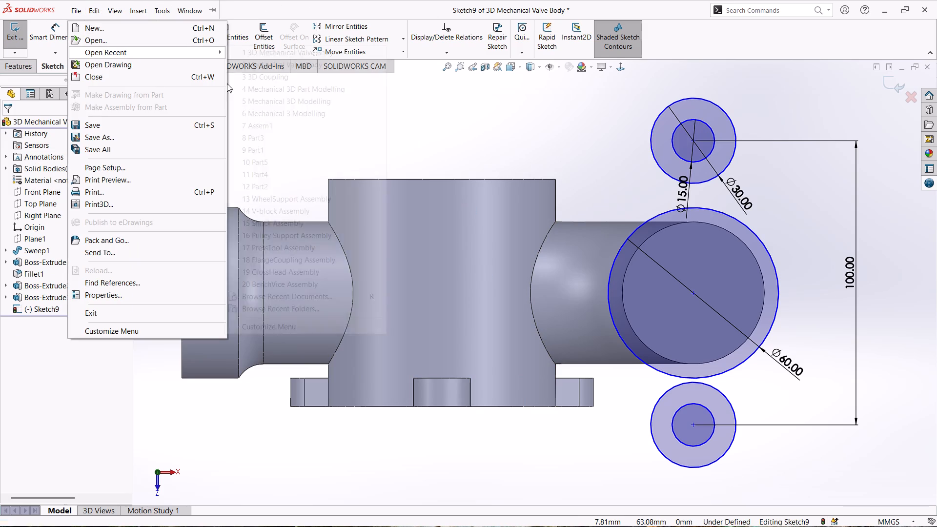
Draw a vertical 100 mm construction line joining the centres of the upper and lower small circles.
left_click(488, 135)
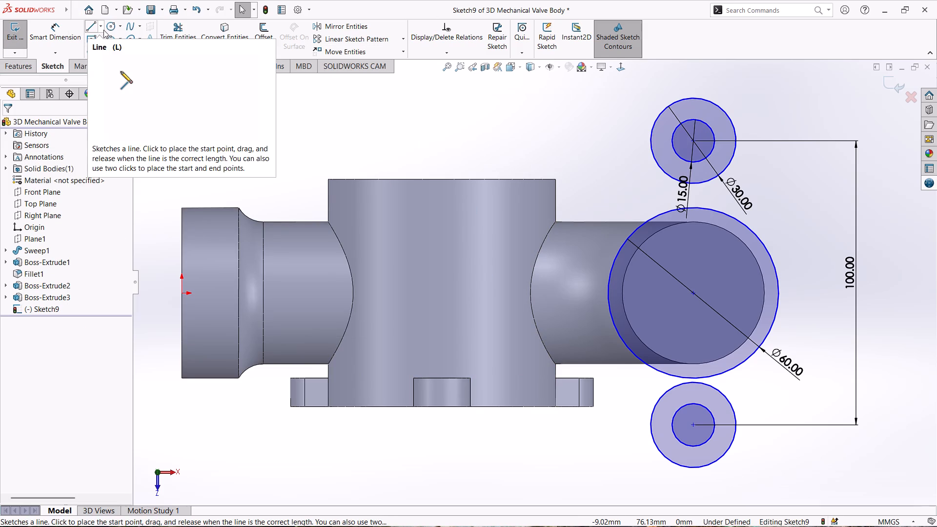
left_click(103, 28)
left_click(101, 49)
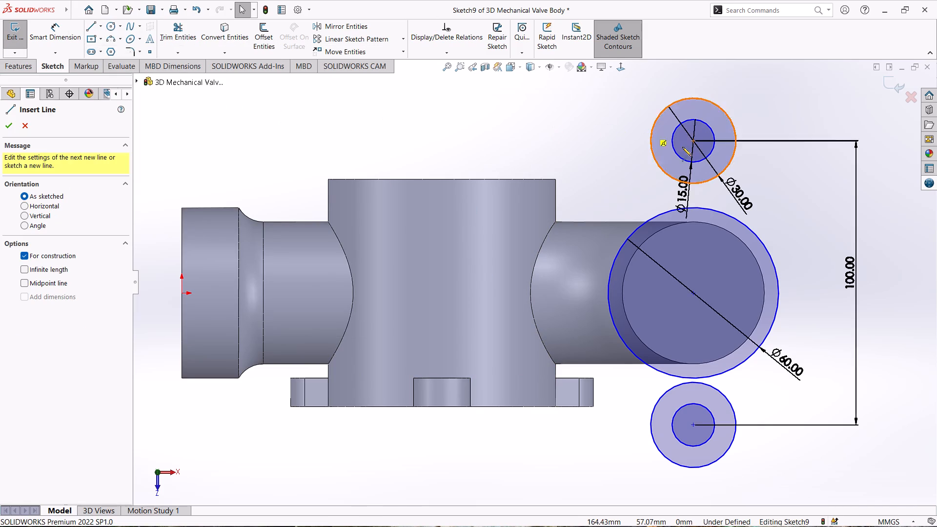
left_click(693, 140)
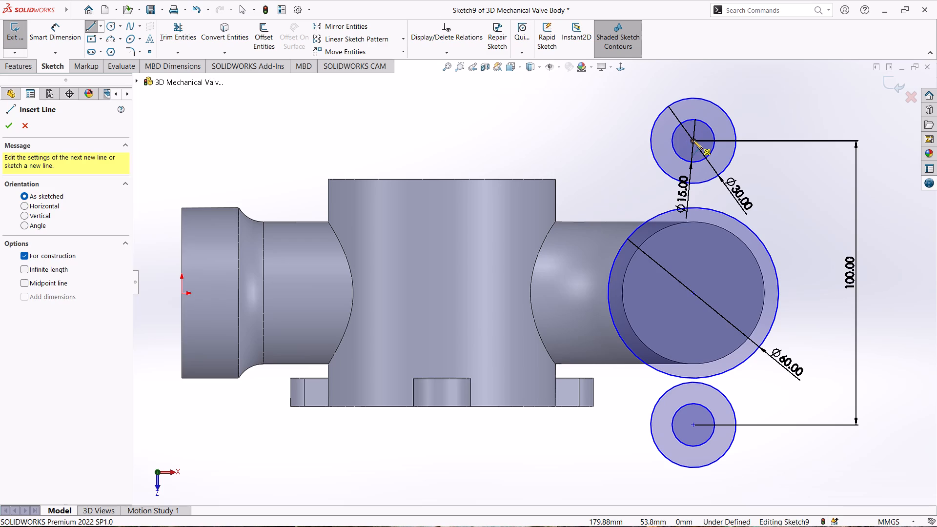
left_click(693, 425)
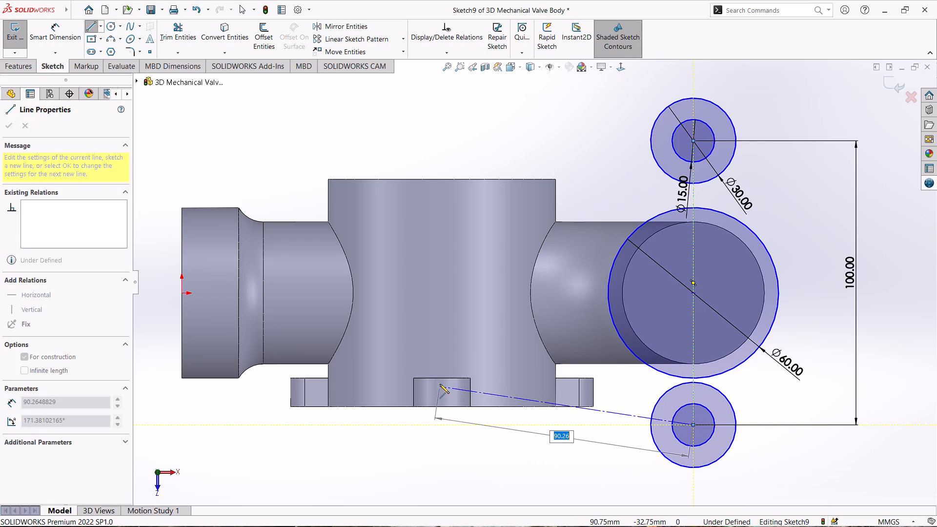
key("Escape")
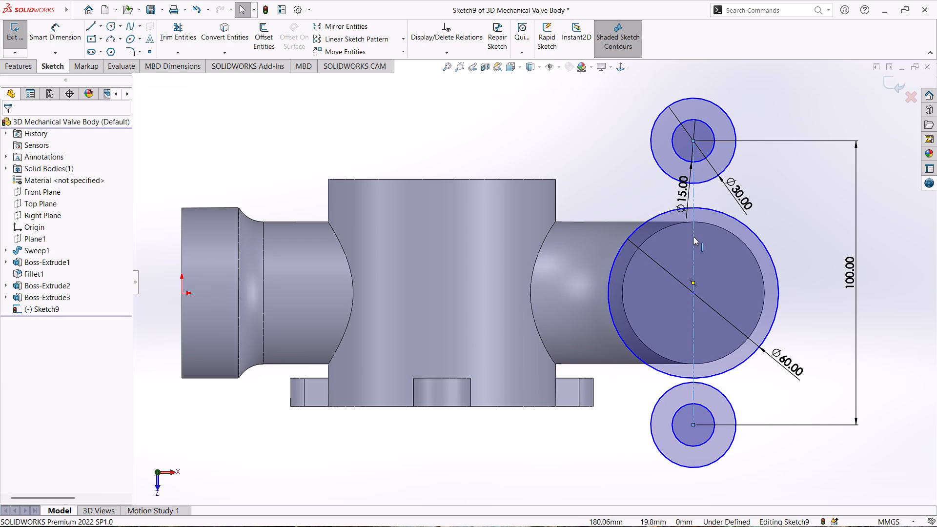
Add a Midpoint relation between the vertical construction line and the centre of the 60 mm circle.
left_click(693, 292, "ctrl")
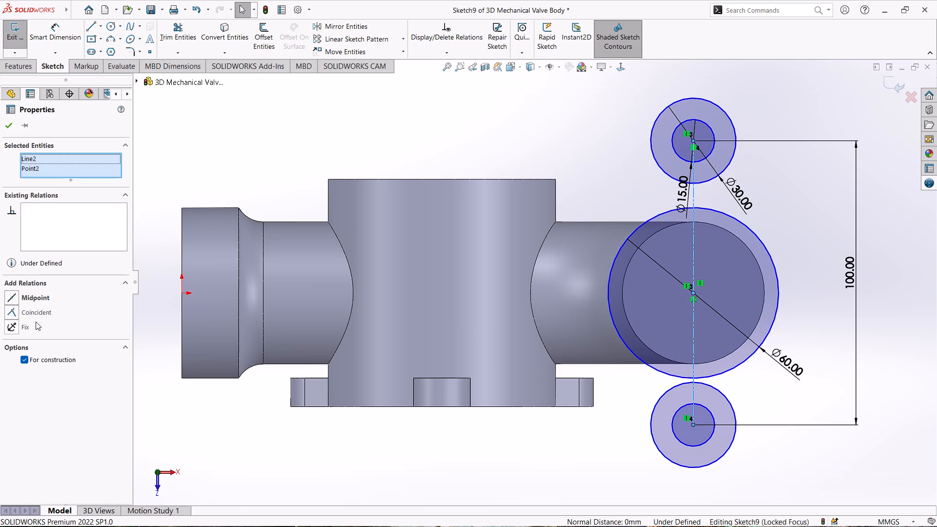
left_click(41, 299)
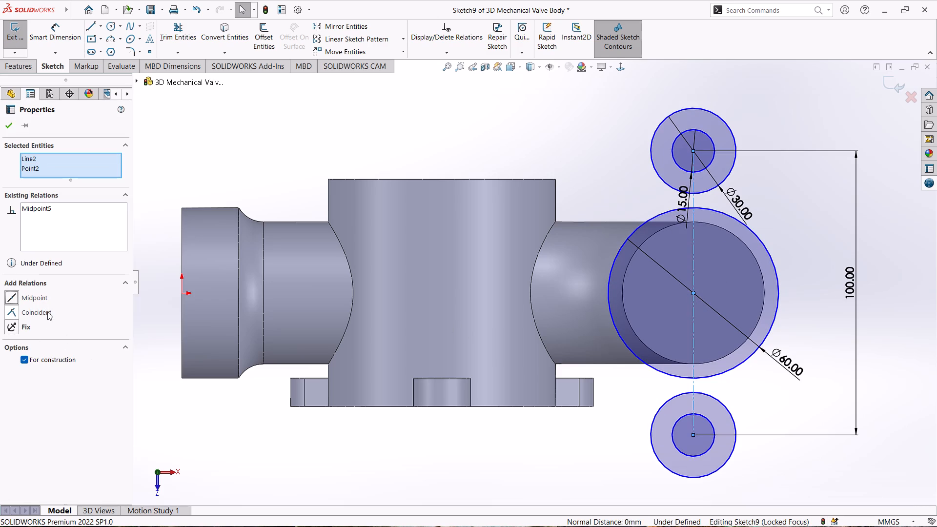
left_click(7, 127)
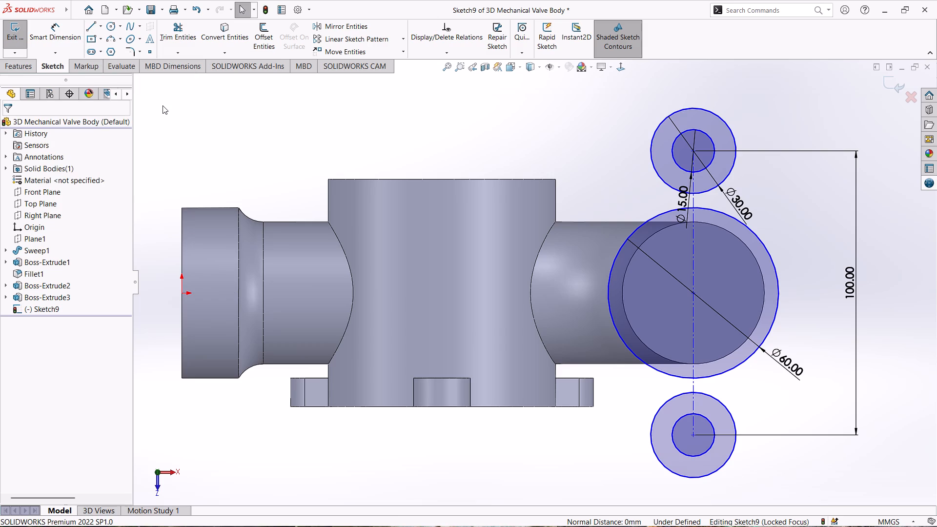
Draw a slanted solid line about 88 mm long along the left side of the upper 30 mm circle and the 60 mm circle.
left_click(90, 28)
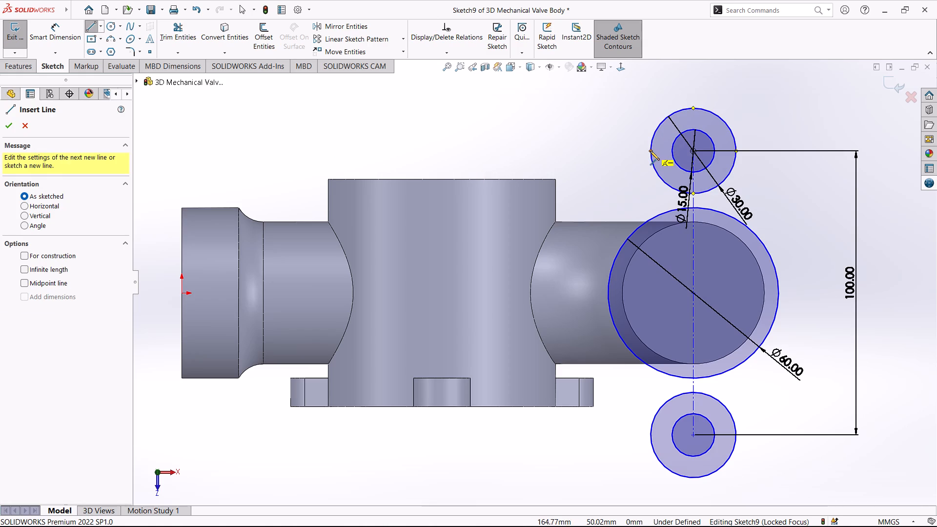
left_click(670, 91)
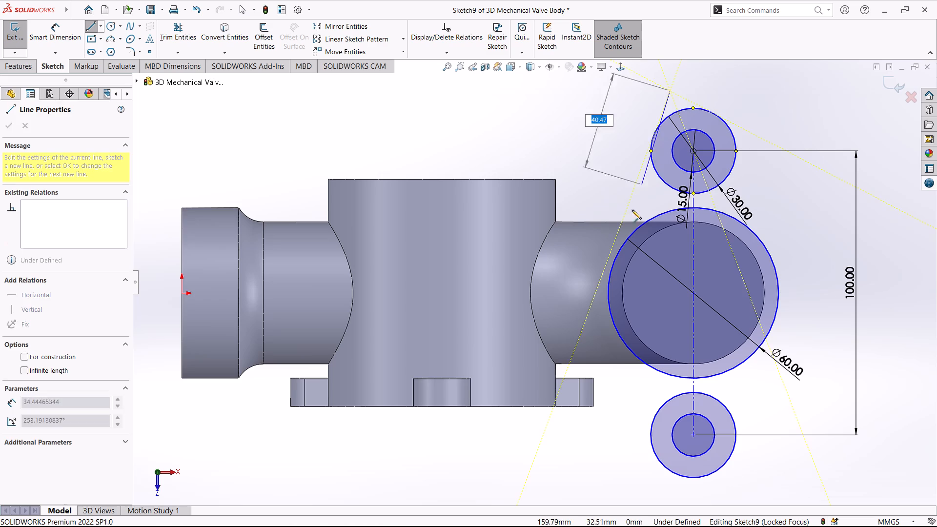
left_click(565, 317)
key("Escape")
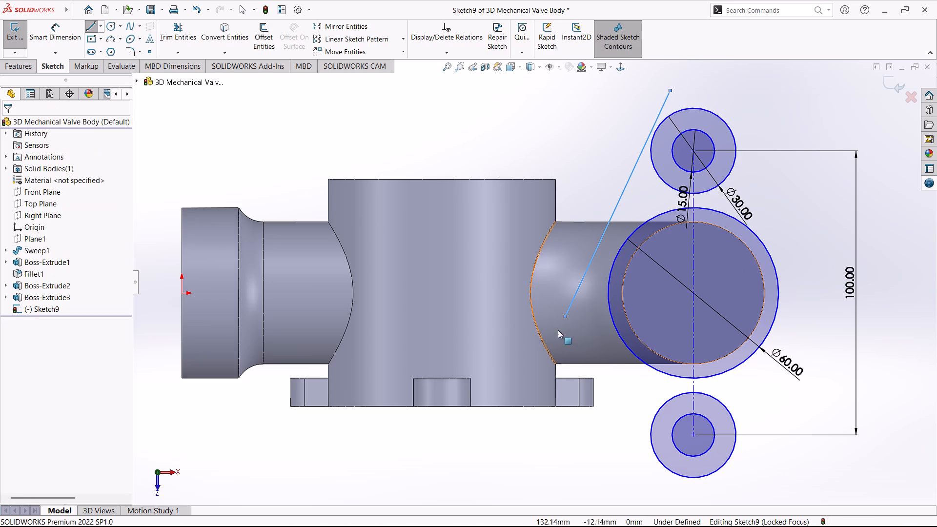
Make the slanted line tangent to both the 60 mm circle and the upper 30 mm circle.
left_click(609, 278, "ctrl")
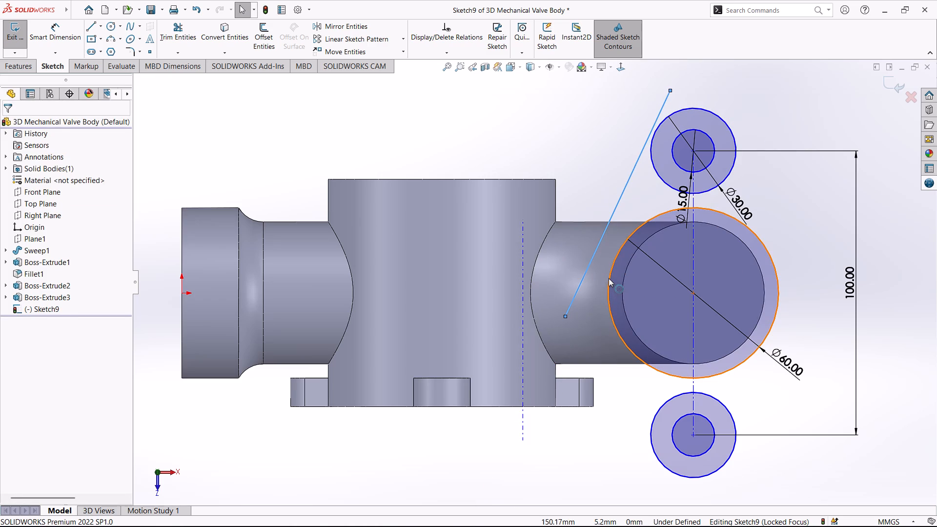
left_click(36, 295)
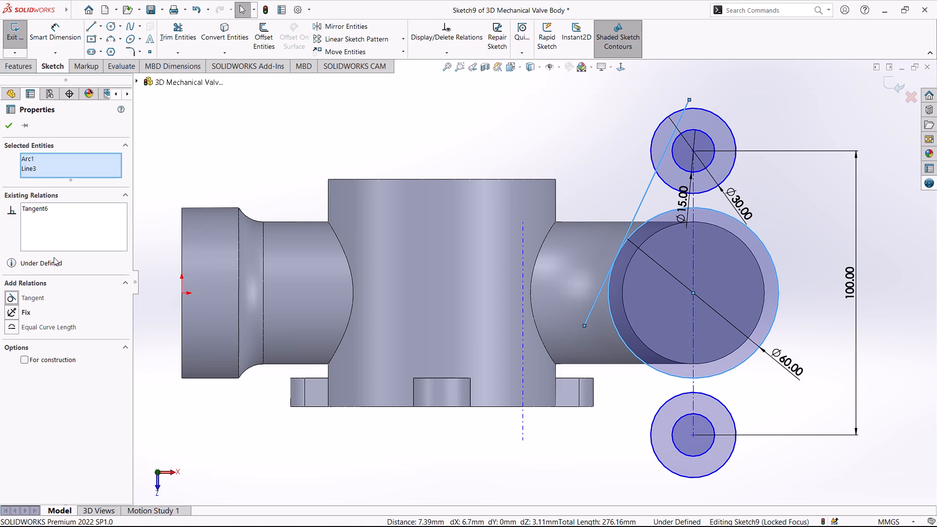
left_click(11, 126)
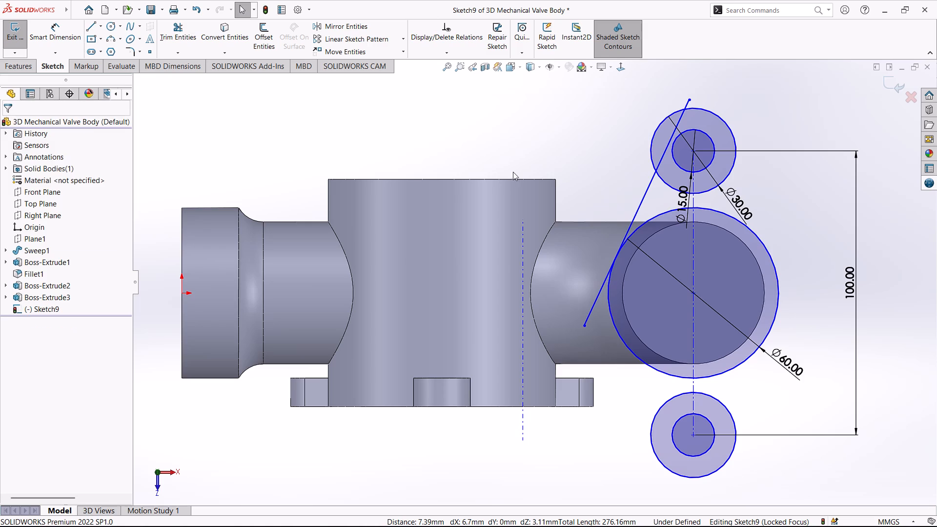
left_click(683, 112, "ctrl")
left_click(649, 143, "ctrl")
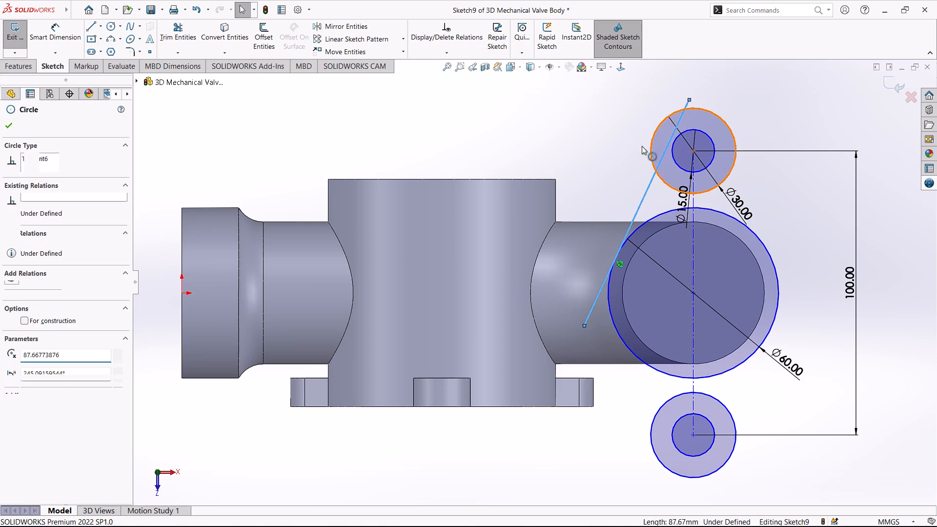
left_click(28, 298)
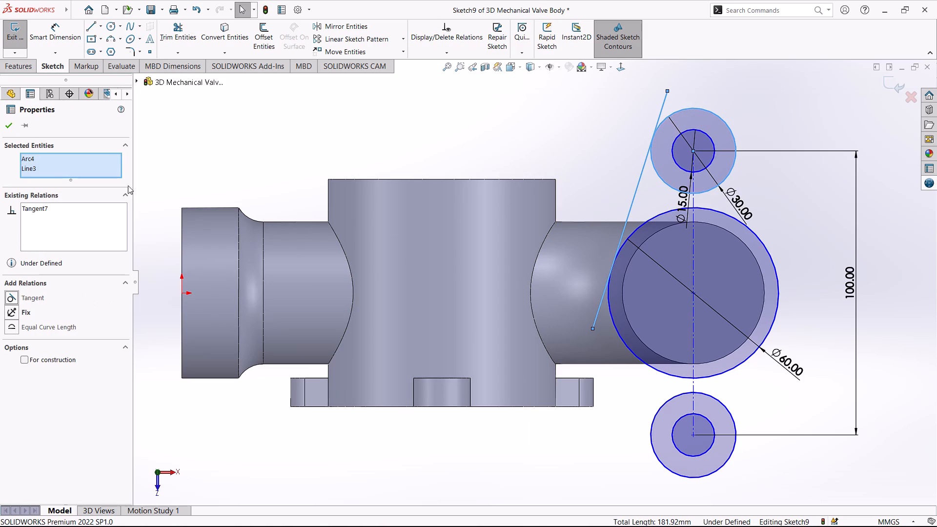
left_click(7, 131)
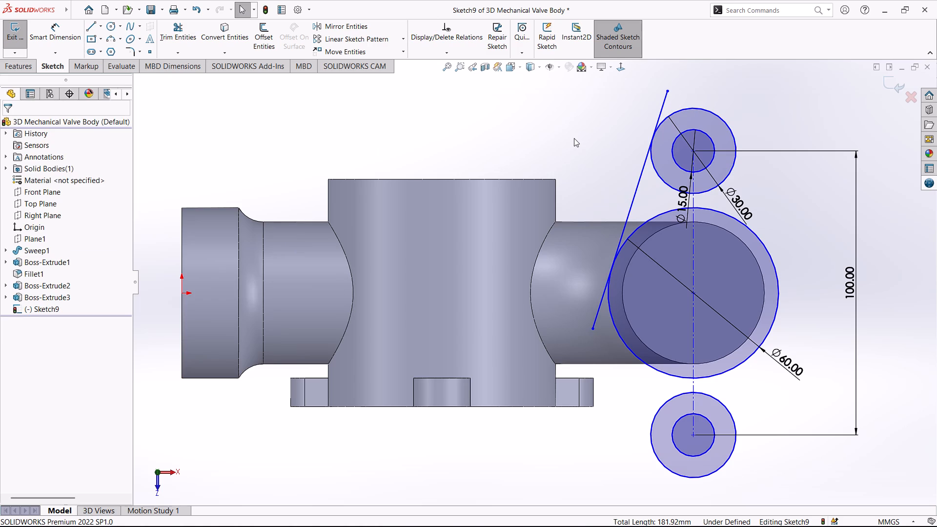
Trim both ends of the slanted line where they extend past its tangent points on the two circles.
left_click(174, 26)
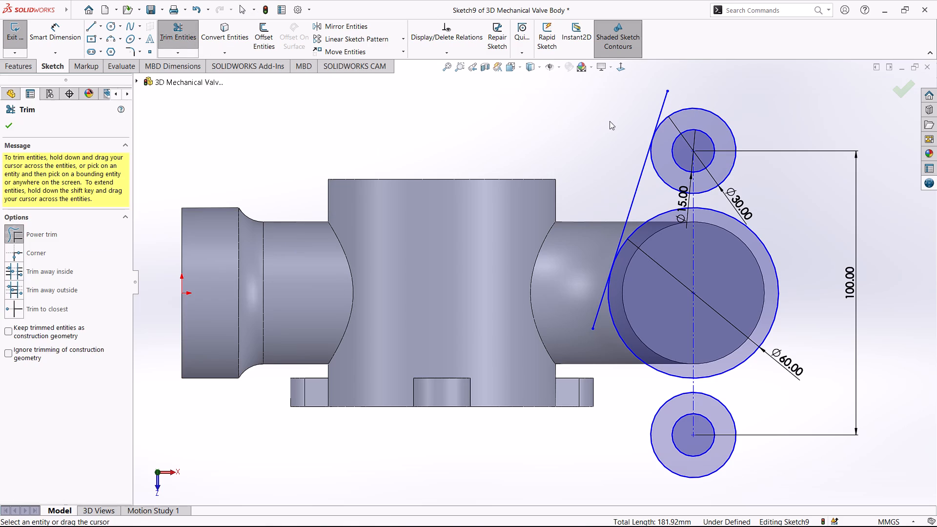
left_click_drag(611, 121, 672, 95)
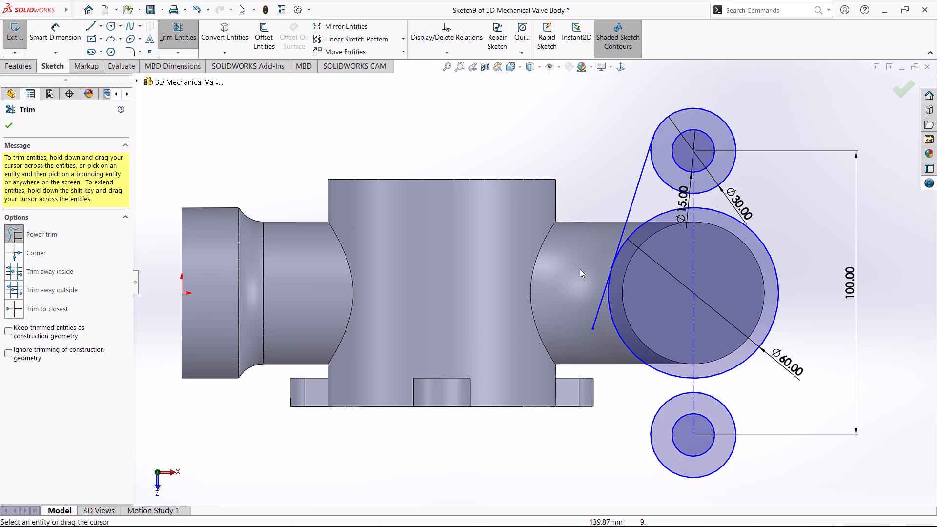
left_click_drag(580, 272, 597, 332)
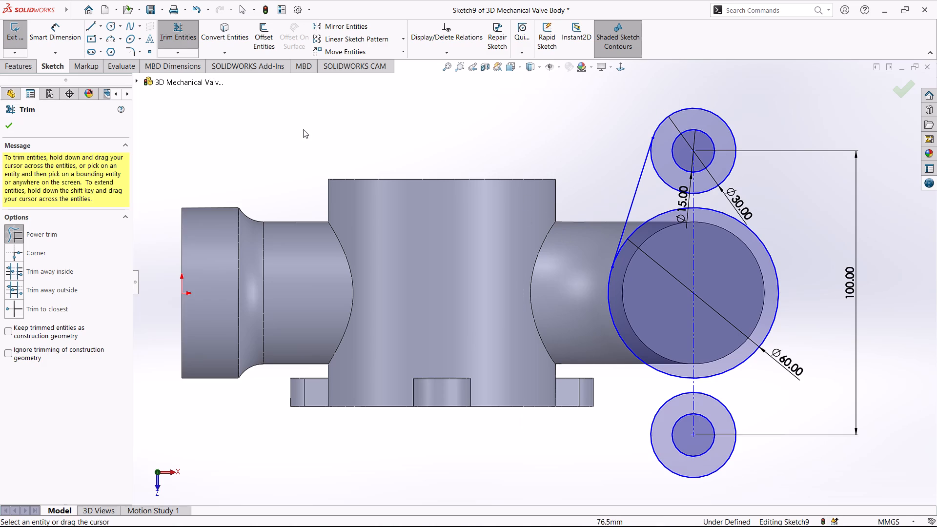
left_click(5, 127)
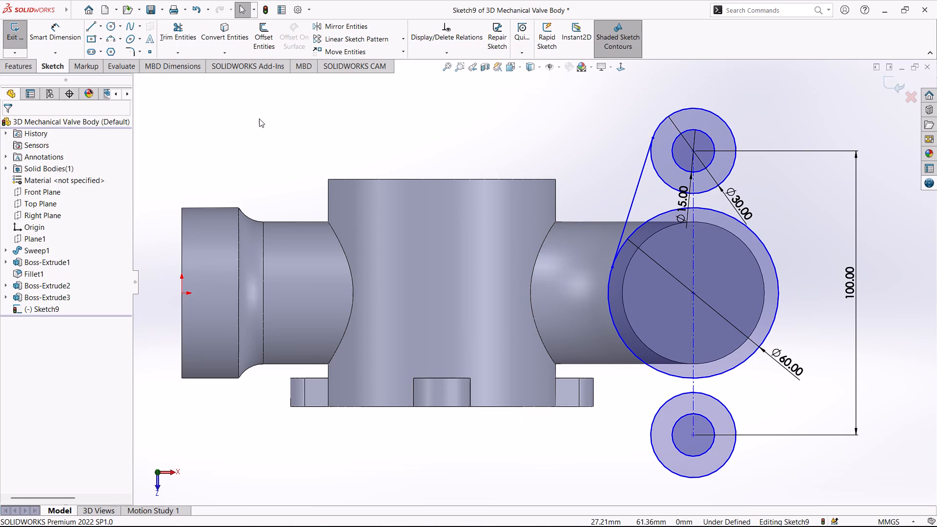
Draw a horizontal line through the centre of the 60 mm circle, extending past both sides, and convert it to construction geometry.
right_click_drag(261, 120, 199, 121)
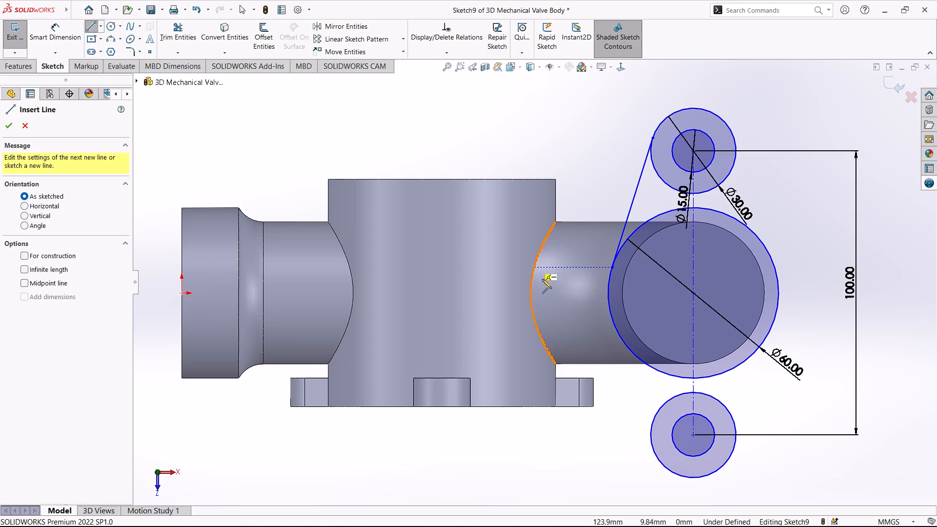
left_click(557, 293)
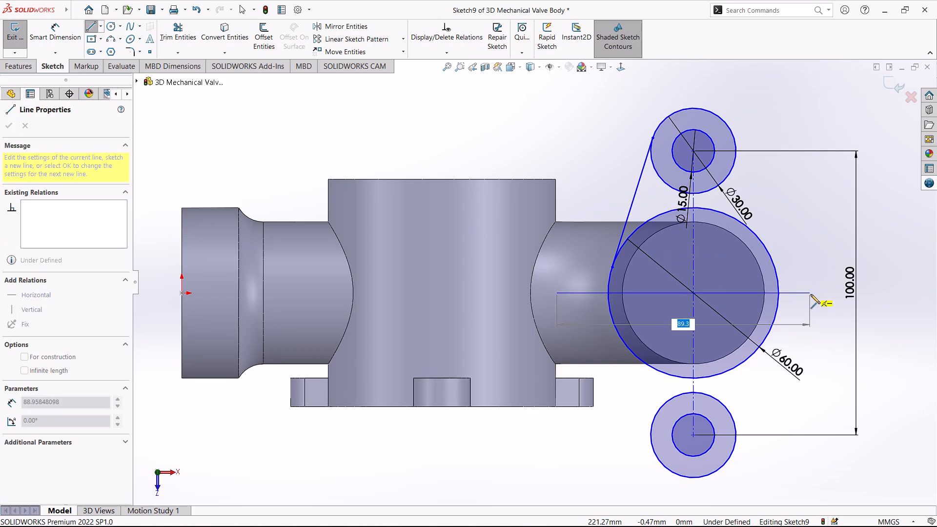
left_click(822, 296)
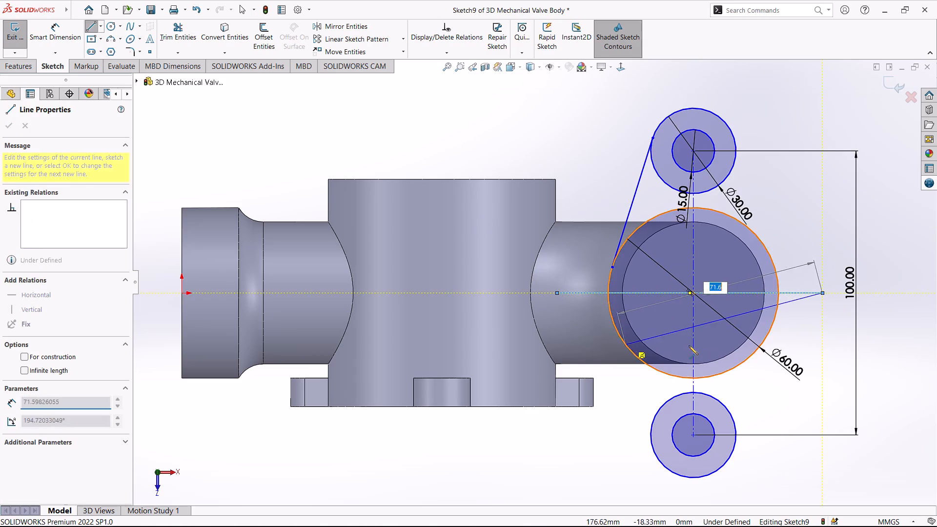
key("Escape")
right_click(795, 216)
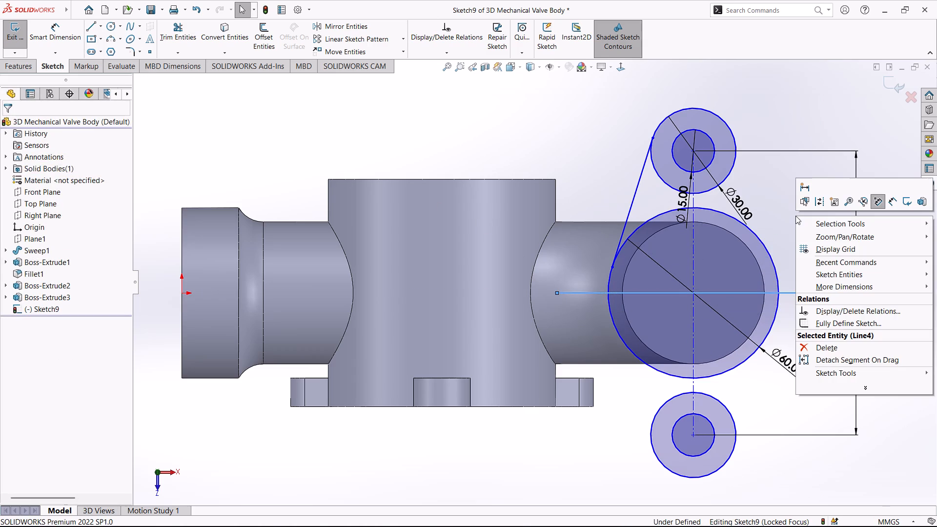
left_click(822, 203)
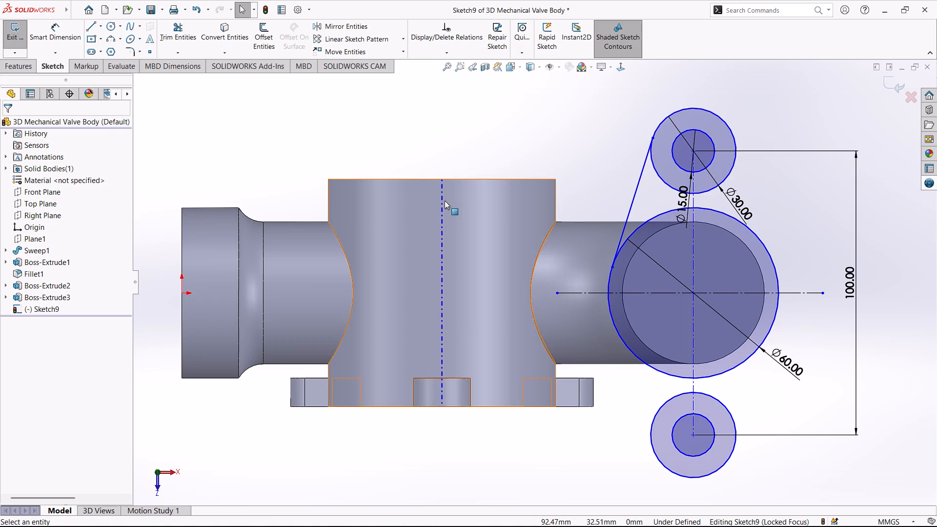
Mirror the left tangent line about the vertical construction line, keeping the original.
left_click(341, 27)
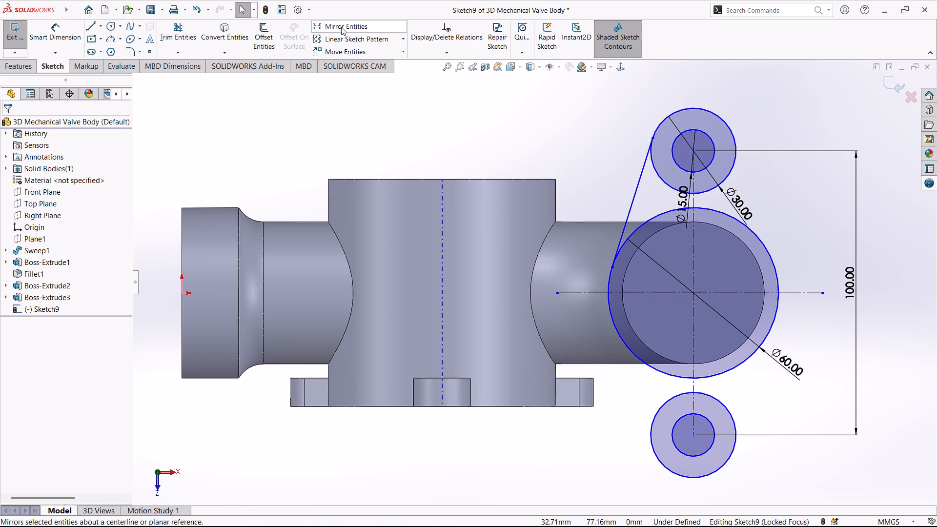
left_click(637, 183)
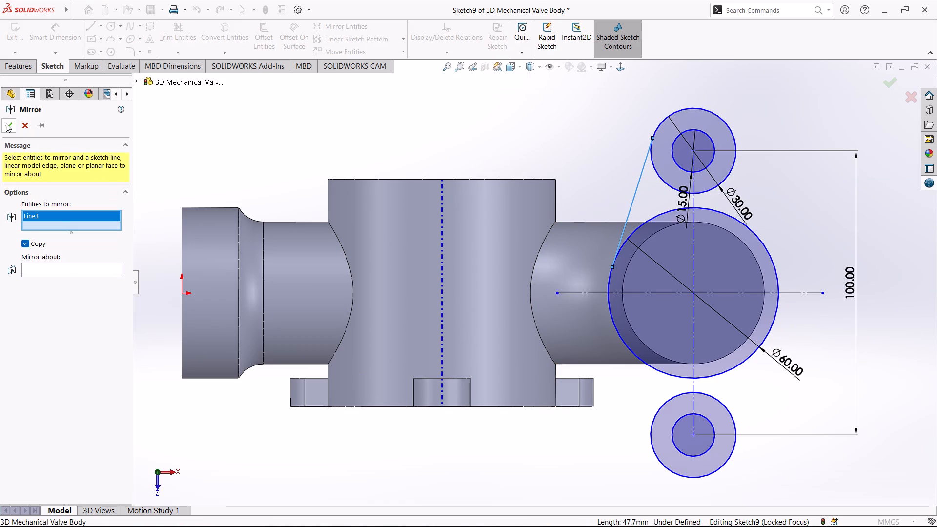
left_click(67, 267)
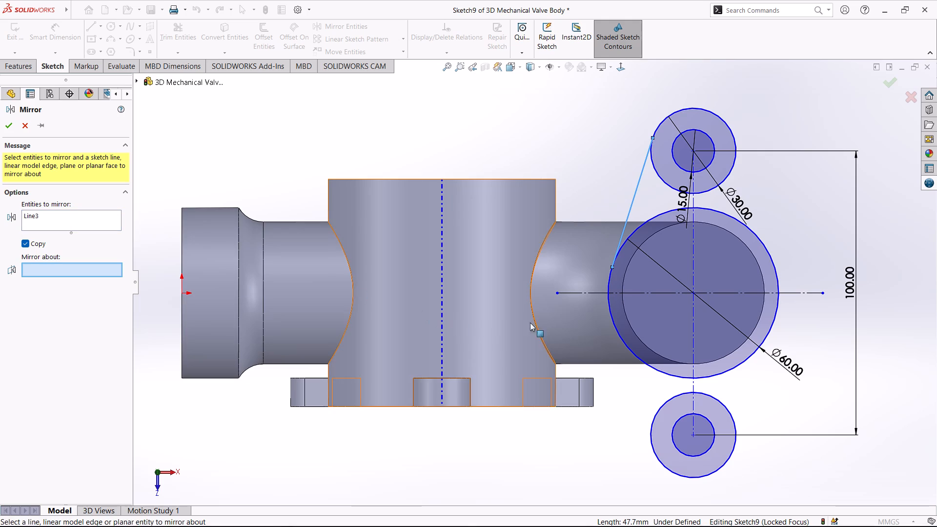
left_click(694, 244)
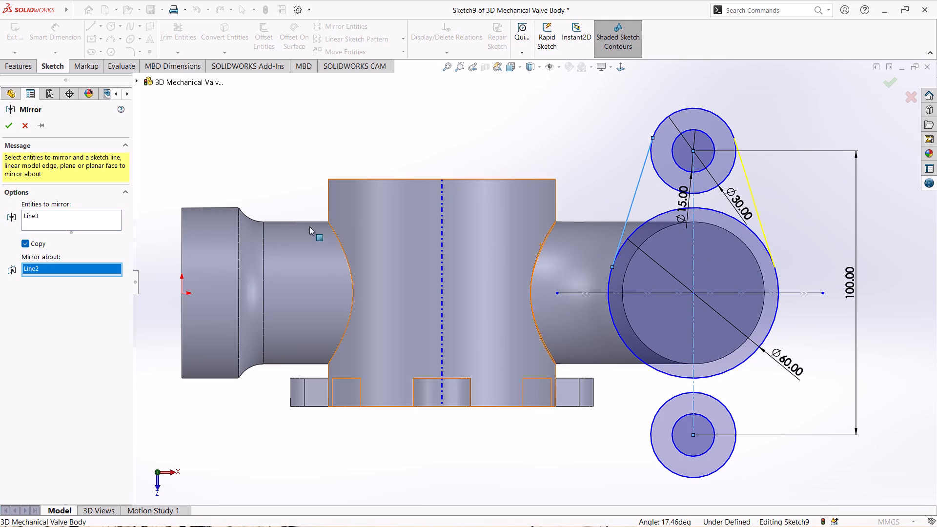
left_click(11, 128)
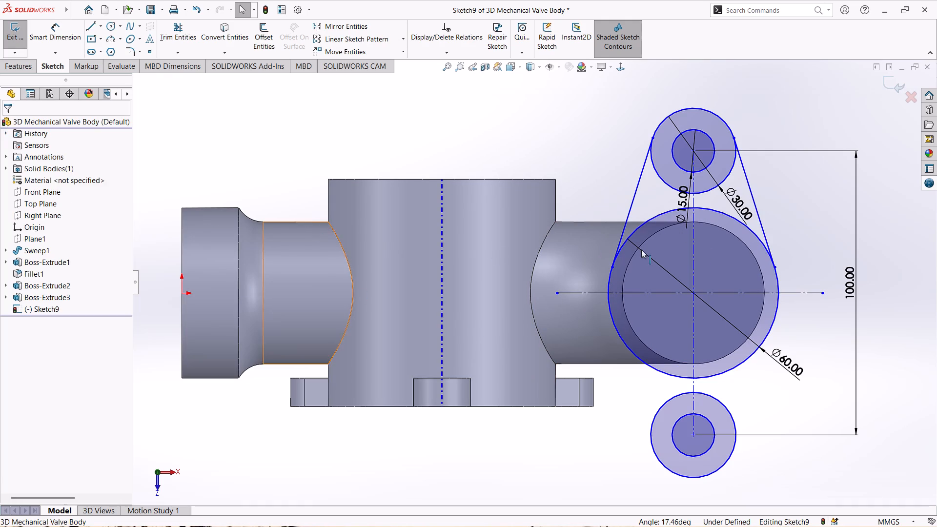
Mirror the two upper tangent lines about the horizontal construction line, keeping the originals.
left_click(341, 26)
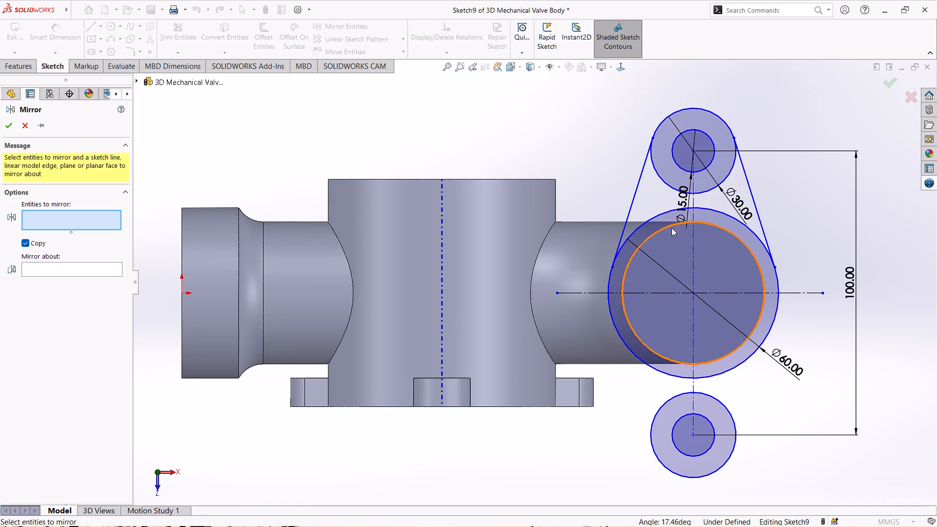
left_click(635, 199)
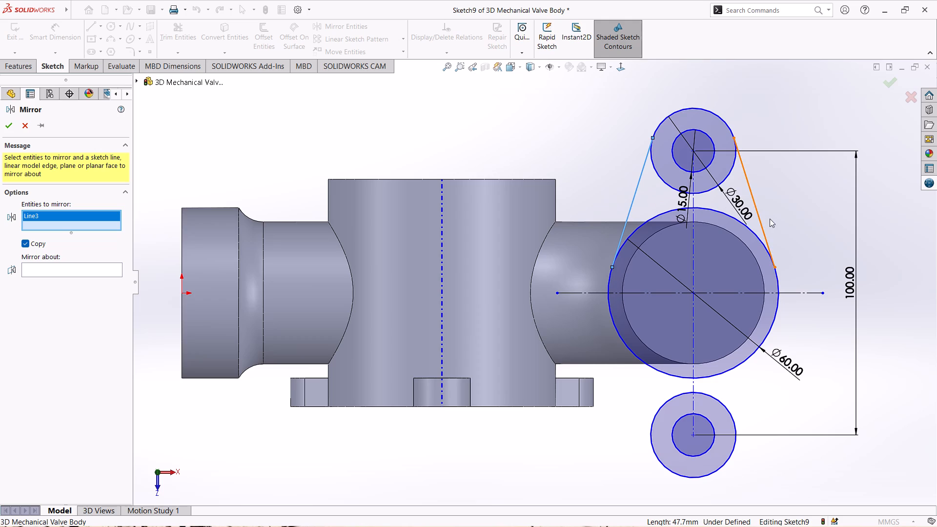
left_click(763, 227)
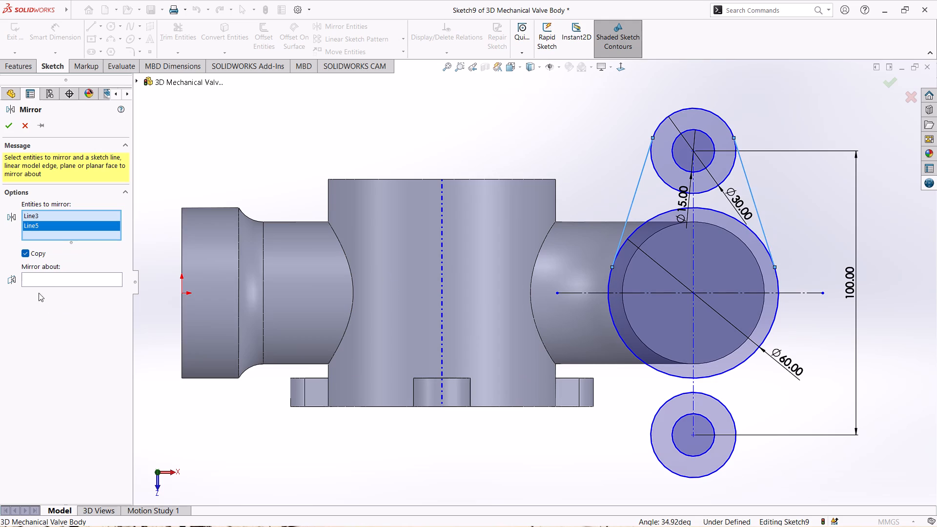
left_click(57, 280)
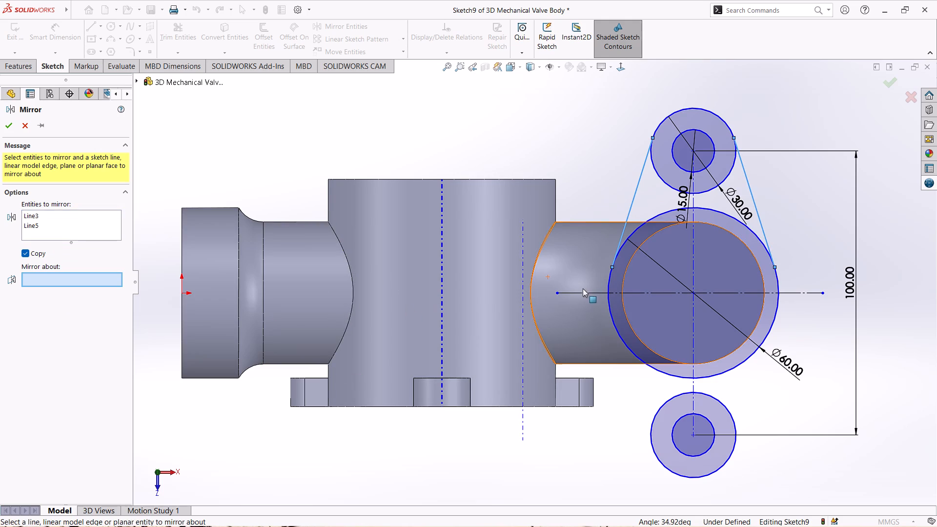
left_click(581, 290)
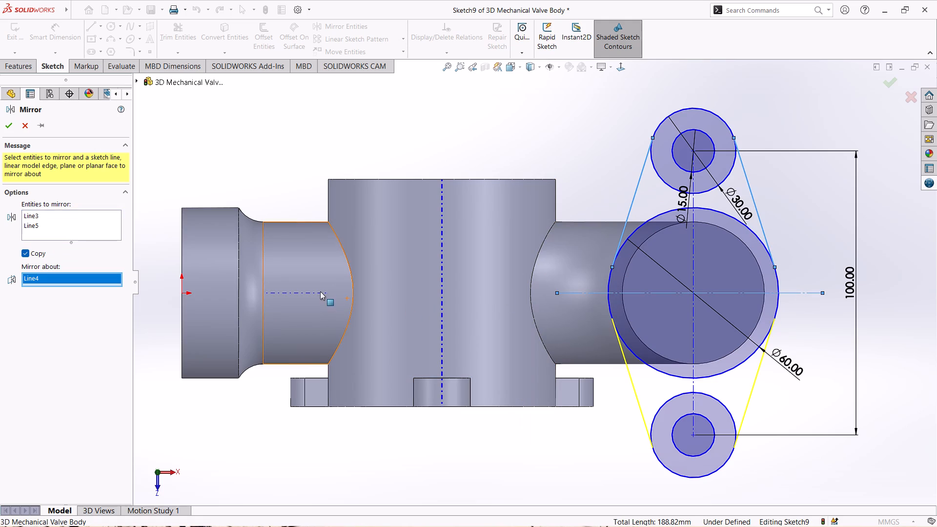
left_click(6, 125)
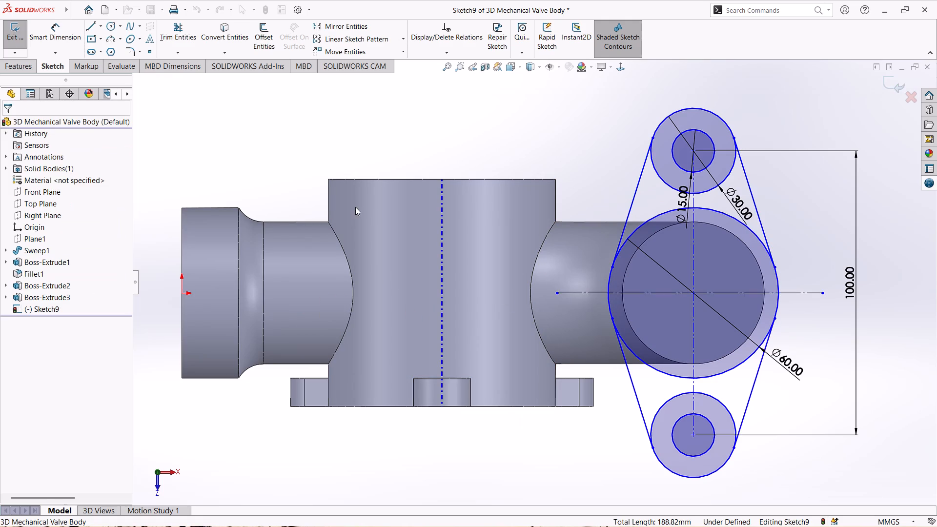
Trim away the inner arcs of both 30 mm circles between the tangent lines, keeping only the rounded outer ends.
left_click(171, 36)
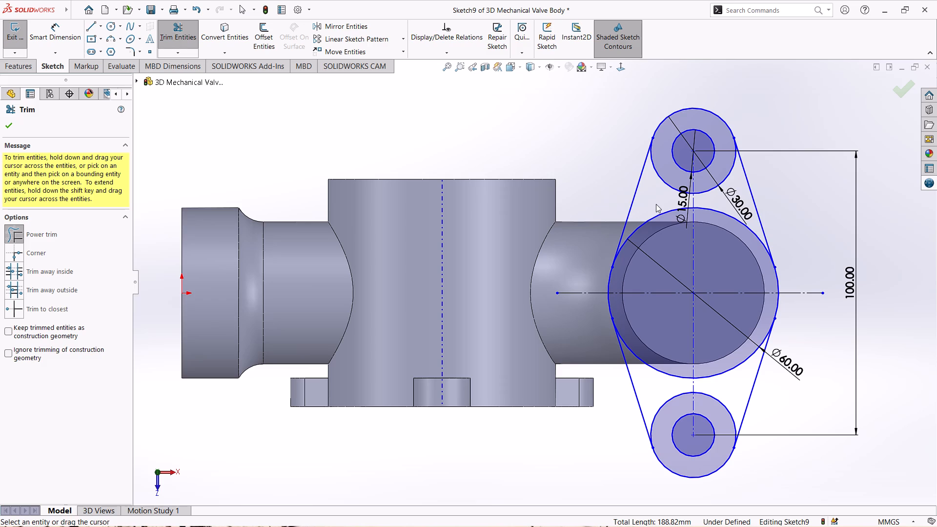
left_click_drag(661, 200, 676, 167)
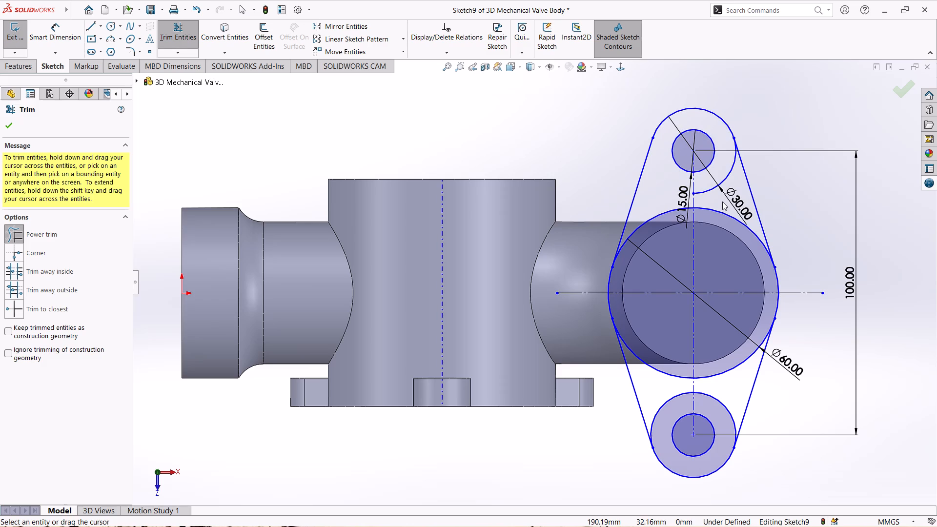
left_click_drag(722, 202, 712, 181)
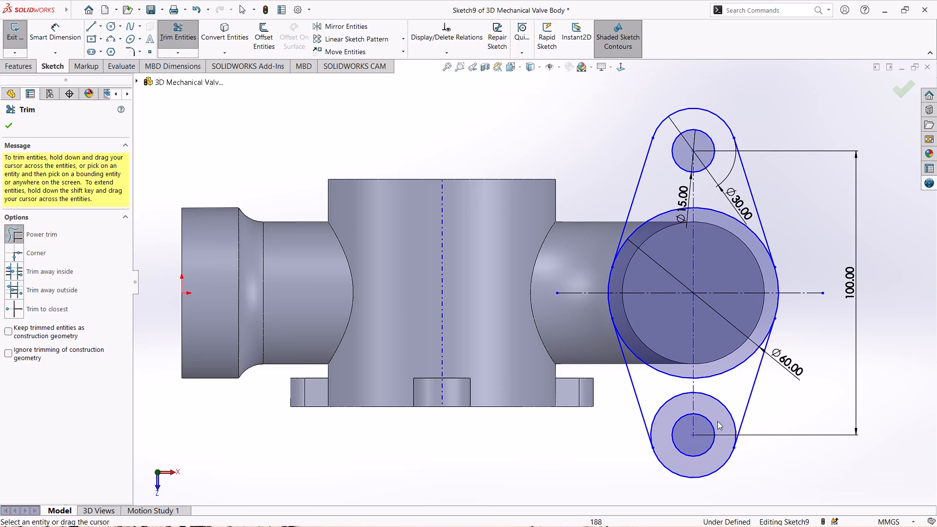
left_click_drag(736, 395, 726, 424)
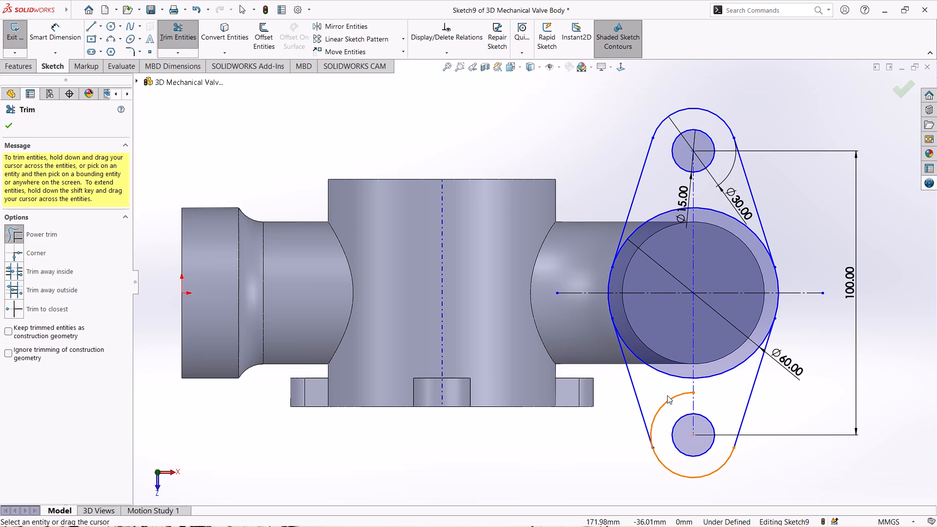
left_click_drag(654, 396, 662, 410)
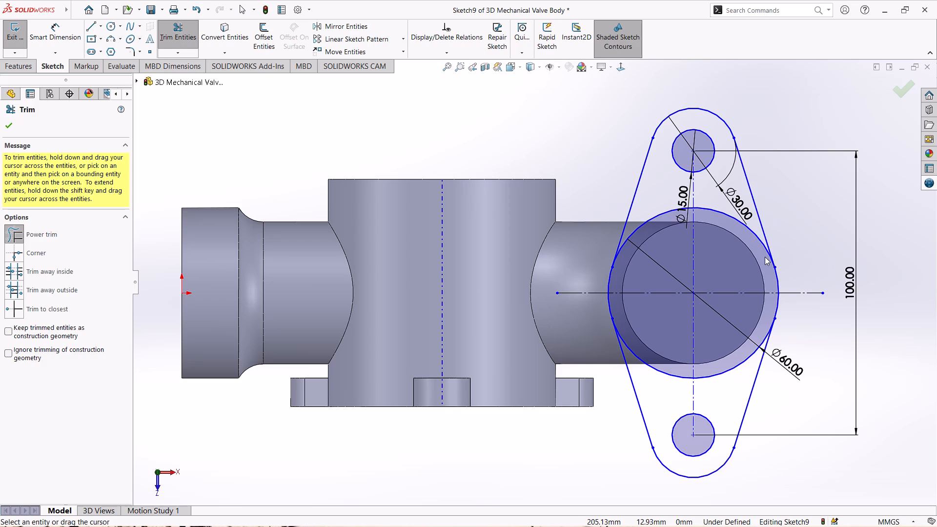
Trim away the upper and lower arcs of the 60 mm circle inside the tangent lines, leaving one closed flange outline.
left_click_drag(659, 201, 661, 212)
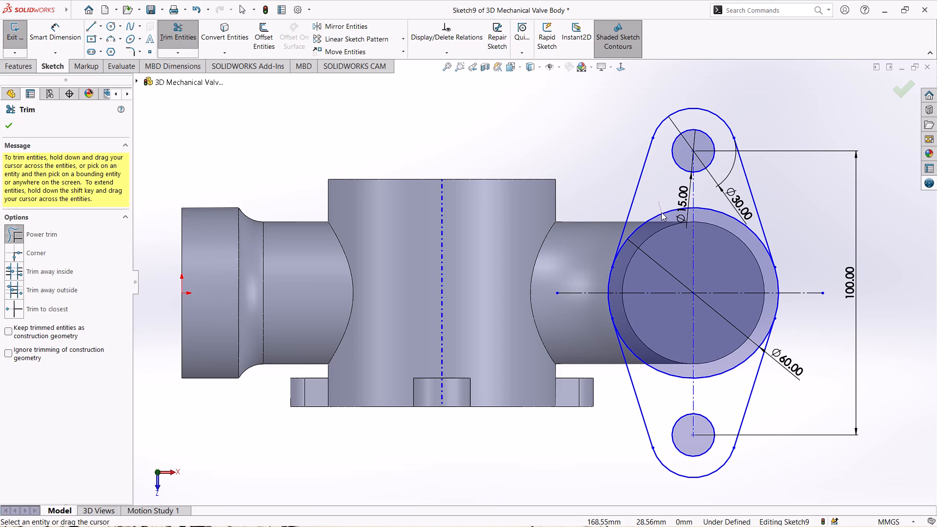
left_click_drag(661, 212, 662, 220)
left_click_drag(716, 196, 723, 215)
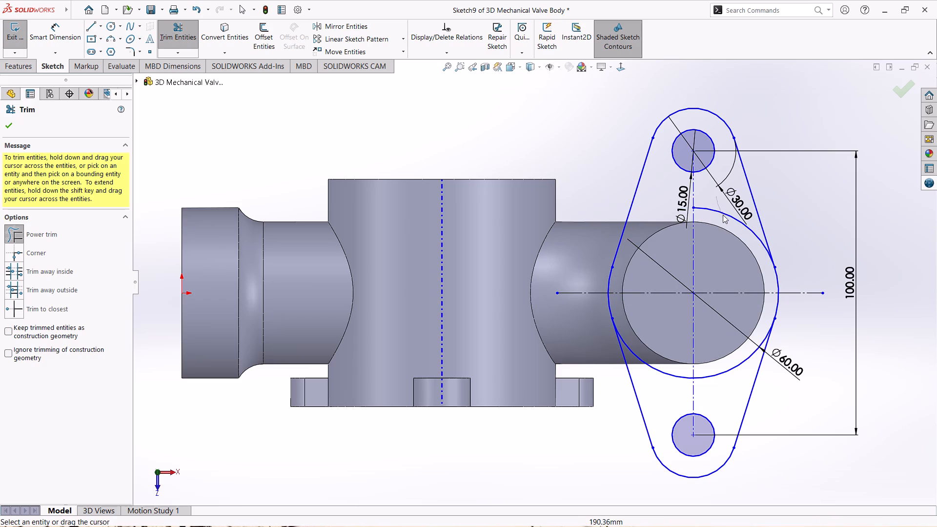
left_click_drag(723, 215, 725, 217)
left_click_drag(738, 392, 736, 365)
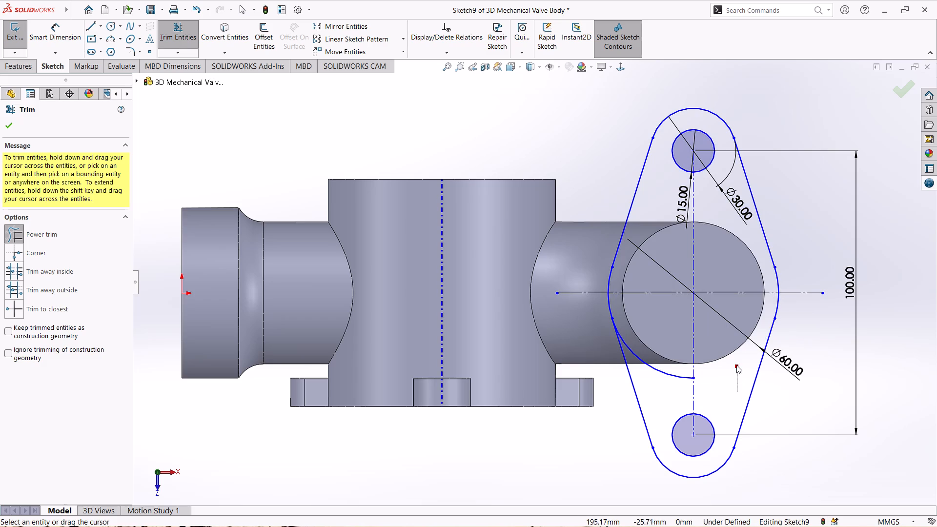
left_click_drag(736, 365, 736, 365)
left_click_drag(666, 393, 658, 364)
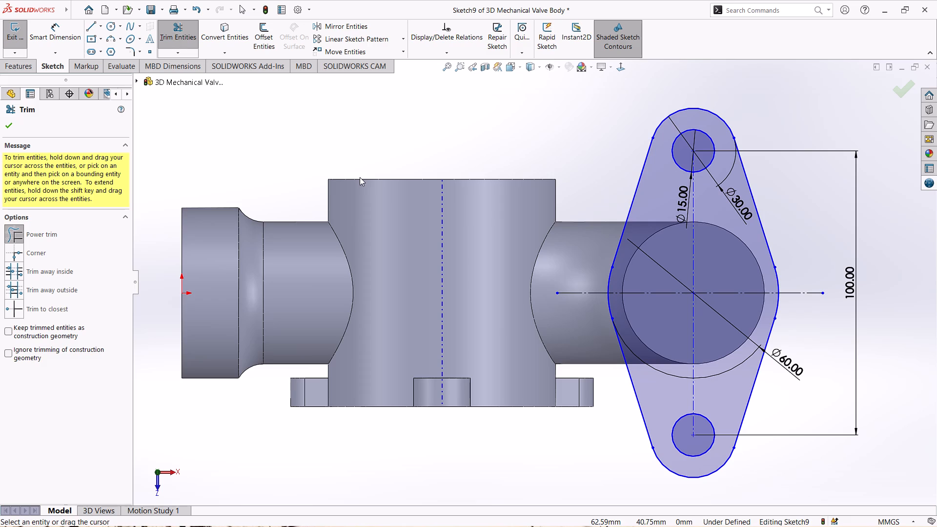
left_click(9, 131)
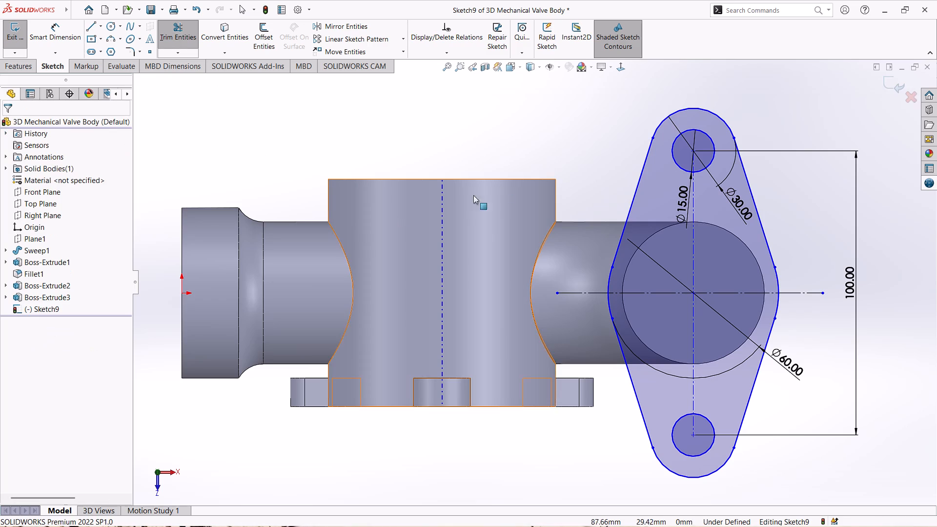
Convert the circular edge of the elbow pipe's end face into a sketch circle inside the flange outline.
left_click(224, 39)
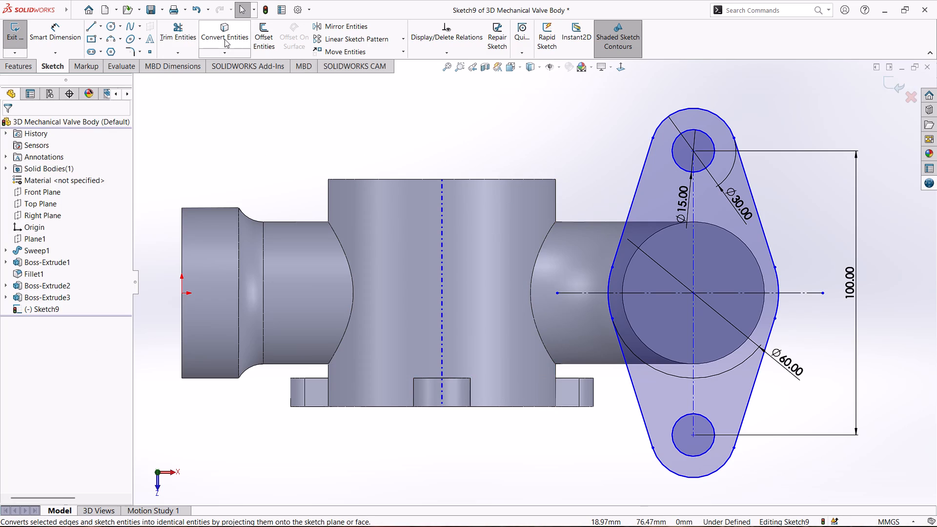
left_click(634, 333)
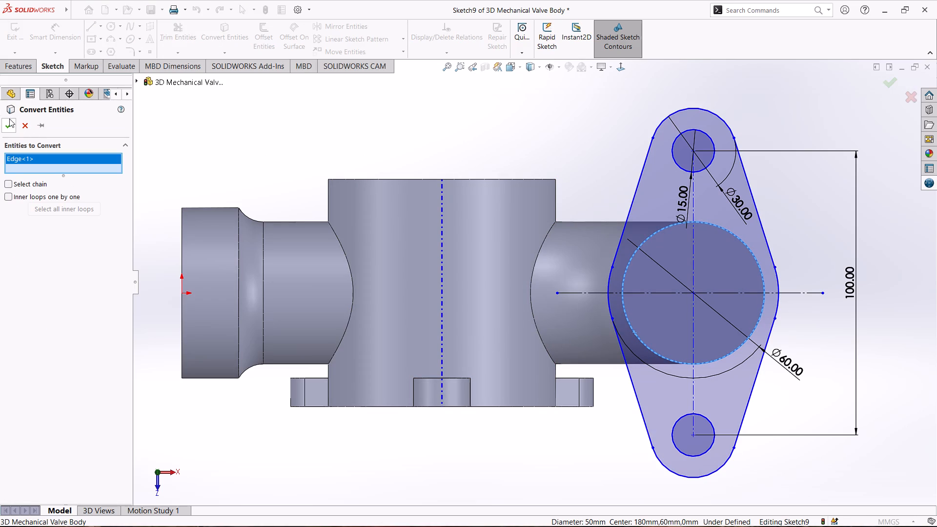
left_click(9, 123)
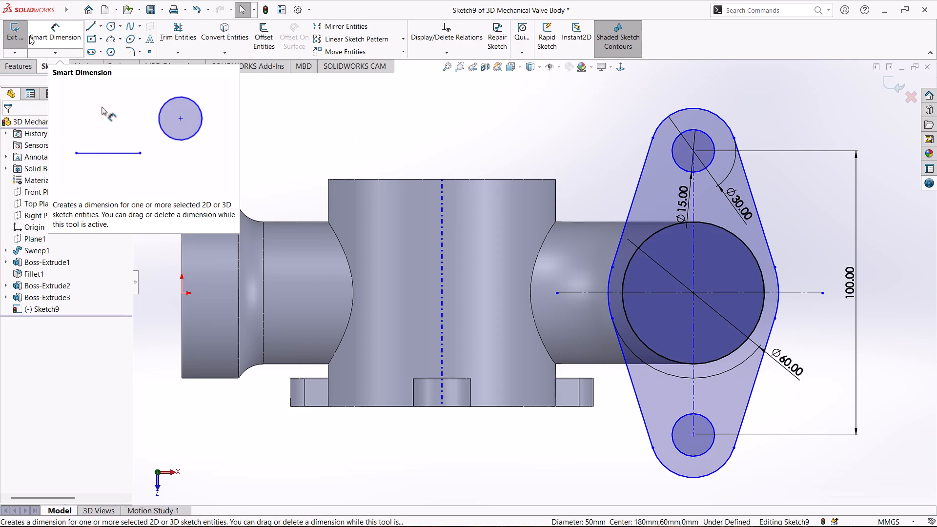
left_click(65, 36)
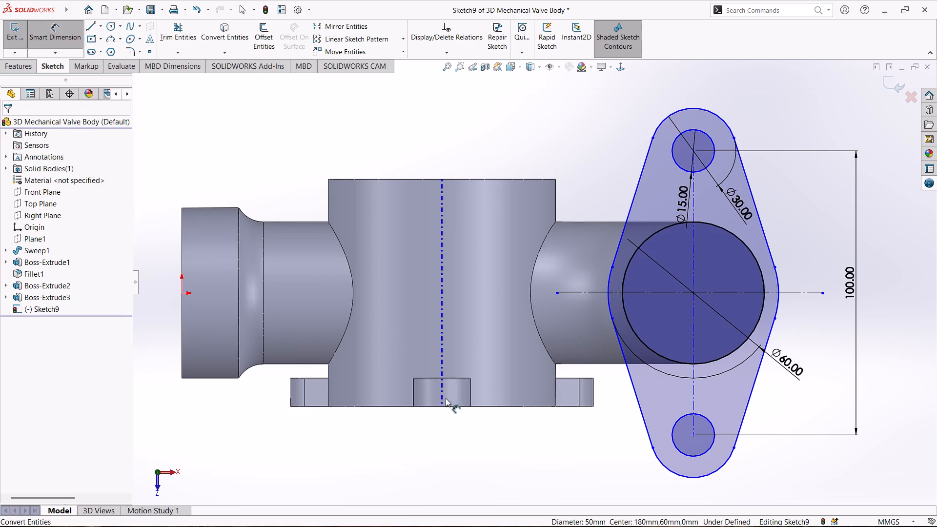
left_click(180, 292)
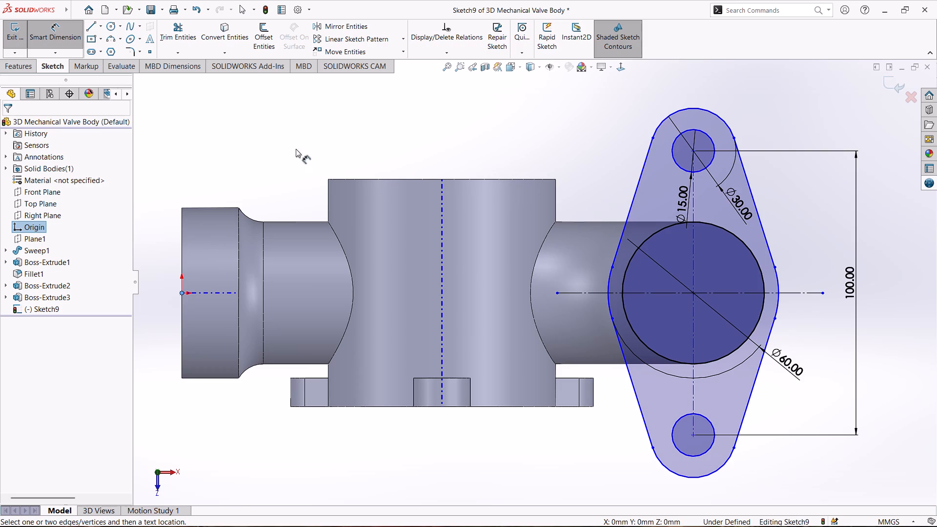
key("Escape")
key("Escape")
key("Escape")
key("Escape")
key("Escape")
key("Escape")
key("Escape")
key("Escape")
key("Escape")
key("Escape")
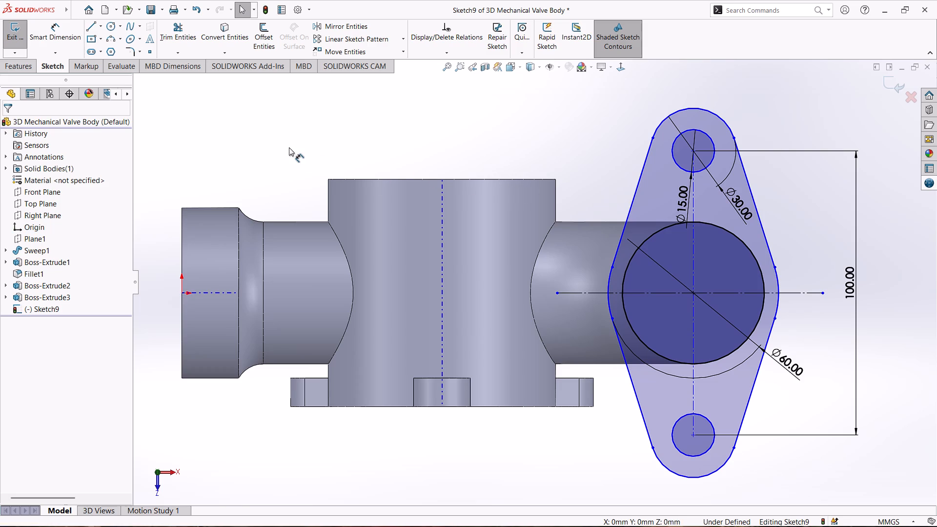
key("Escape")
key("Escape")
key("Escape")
Add a horizontal relation between the origin and the centre point of the flange.
left_click(182, 292, "ctrl")
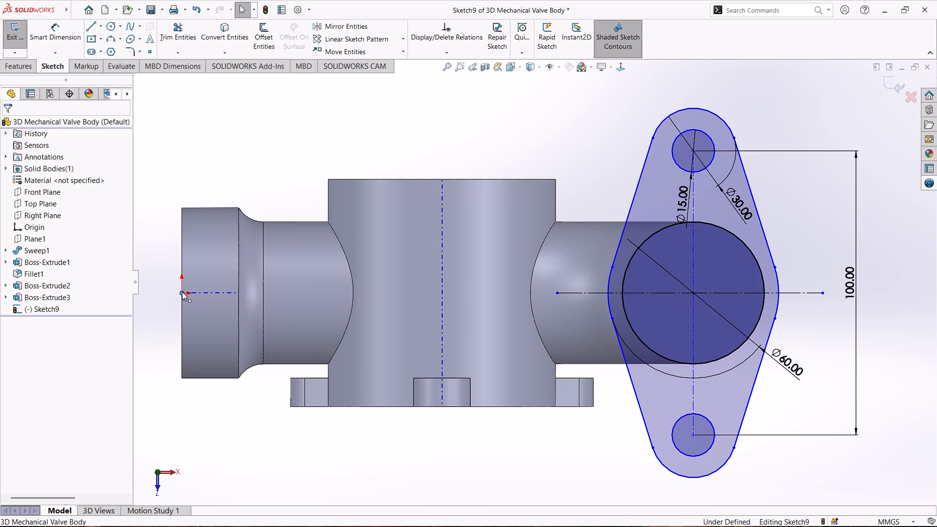
left_click(692, 292, "ctrl")
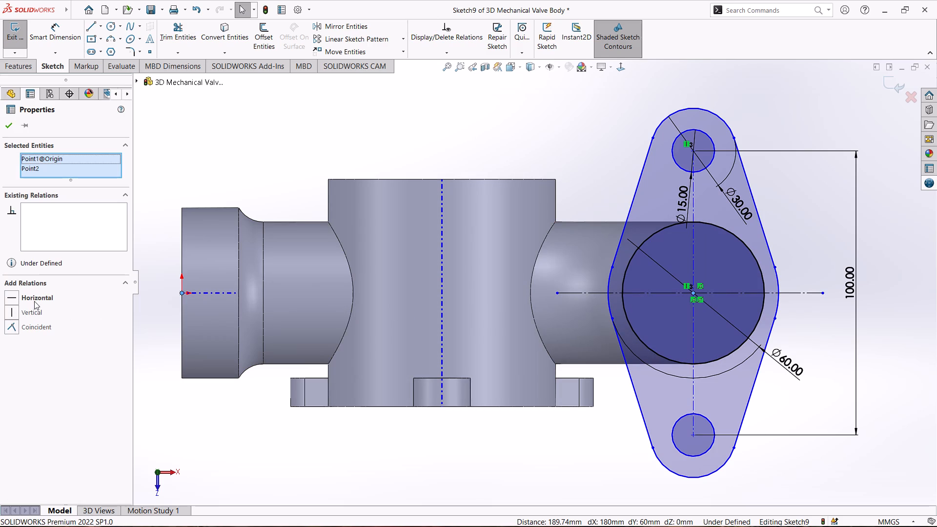
left_click(37, 298)
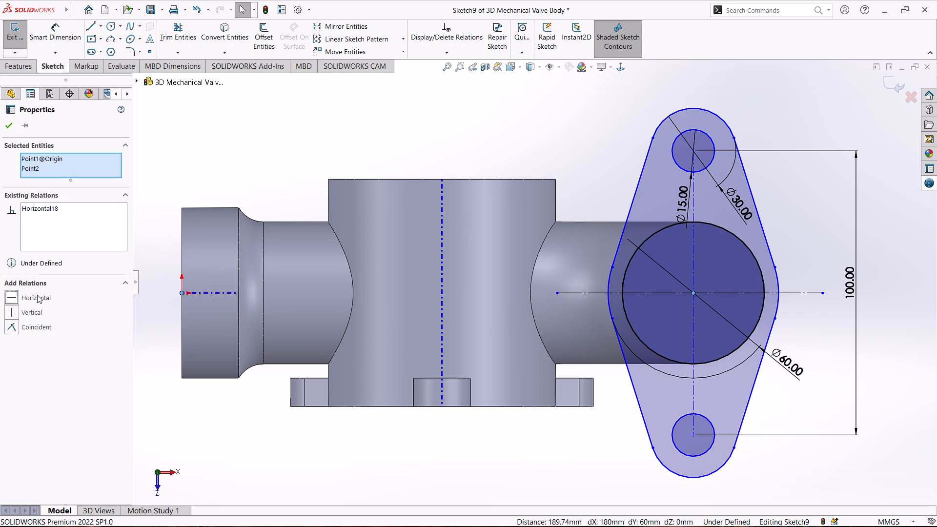
left_click(8, 130)
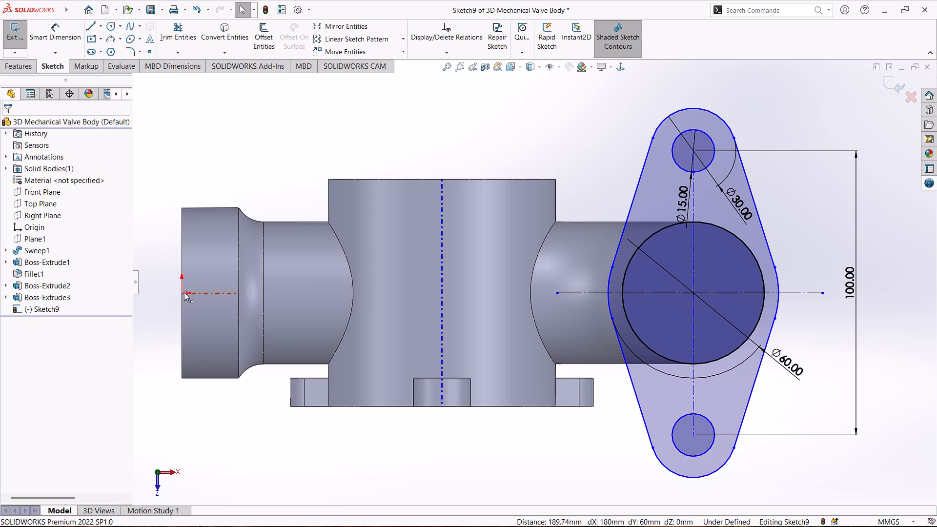
left_click(182, 292, "ctrl")
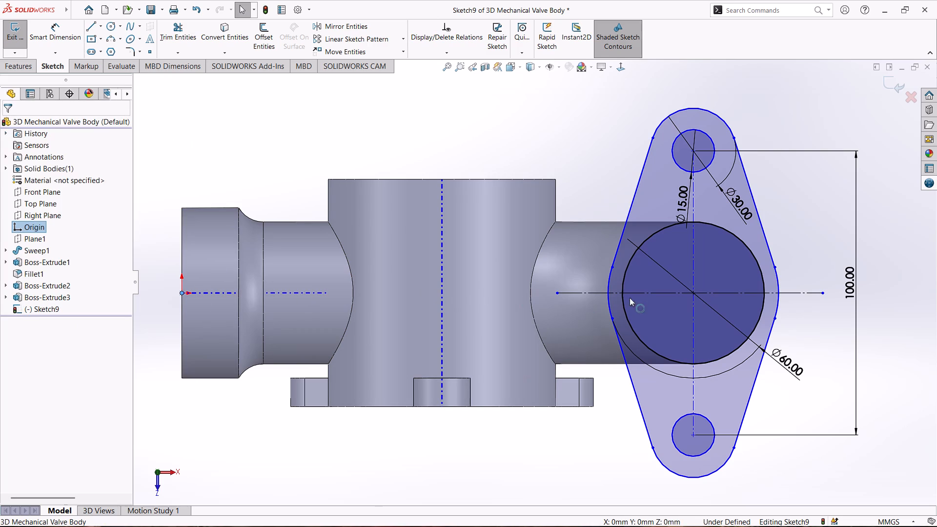
left_click(693, 292, "ctrl")
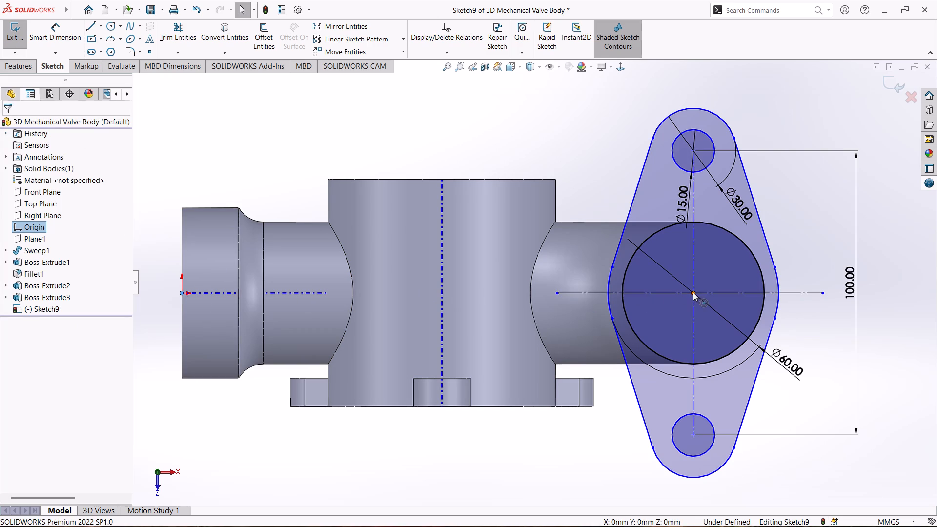
left_click(33, 297)
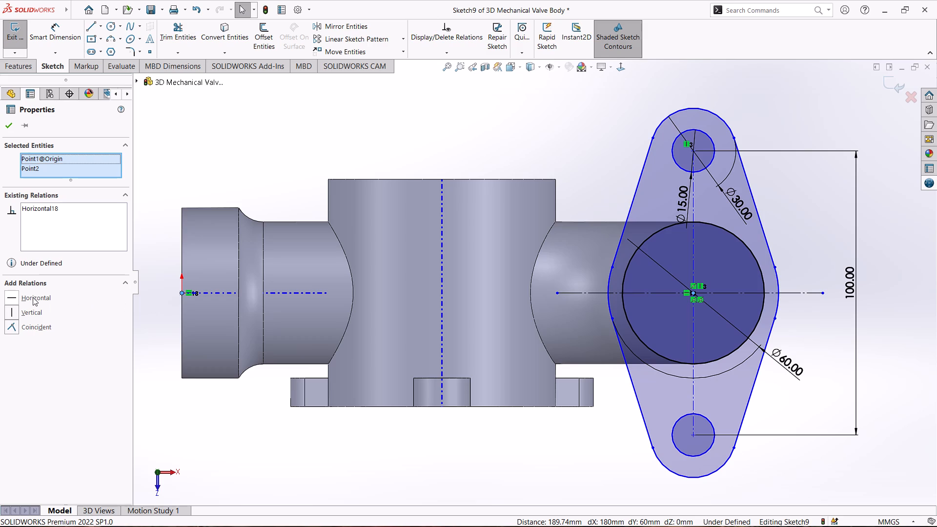
left_click(6, 123)
Dimension the horizontal distance from the origin to the flange centre as 180 mm and exit the sketch.
left_click(49, 34)
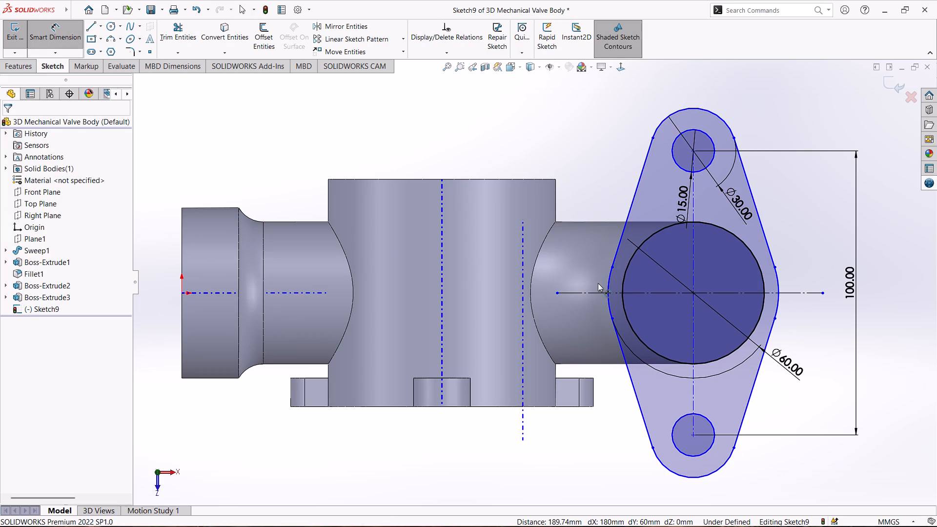
left_click(694, 292)
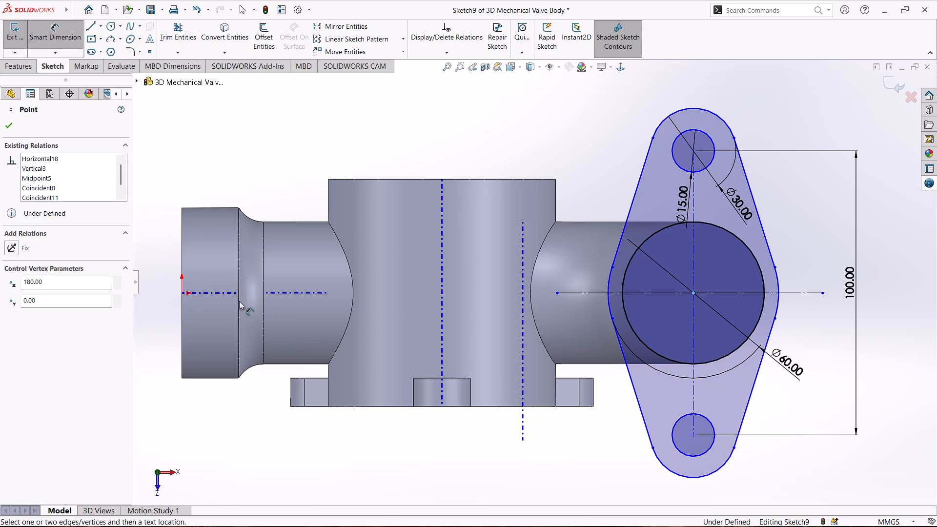
left_click(180, 290)
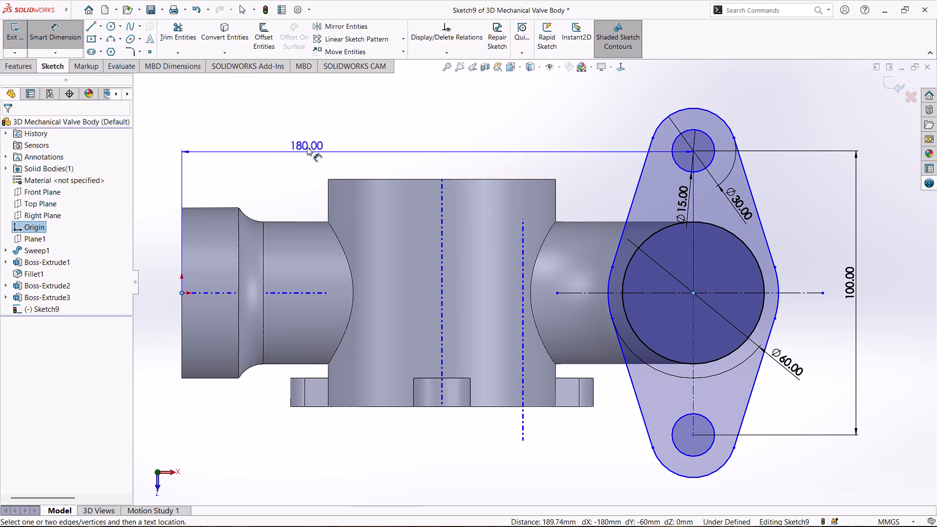
left_click(317, 130)
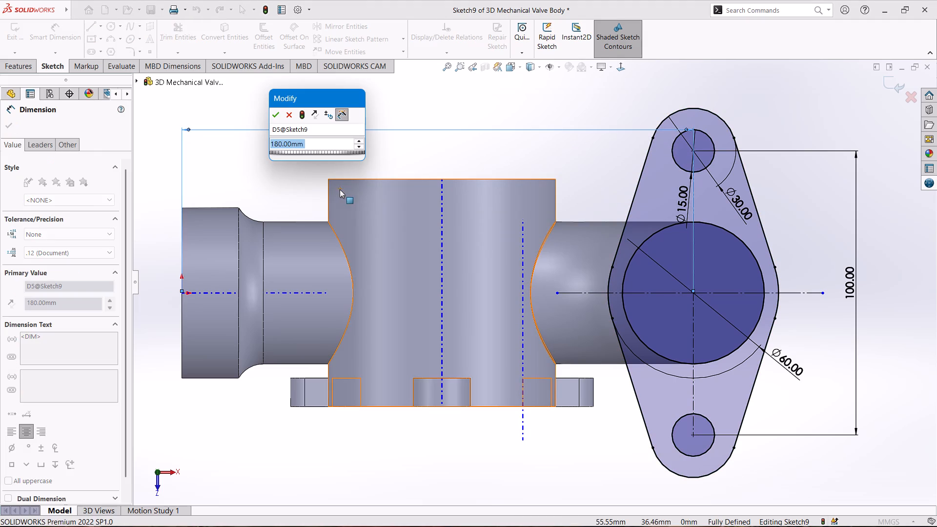
left_click(278, 116)
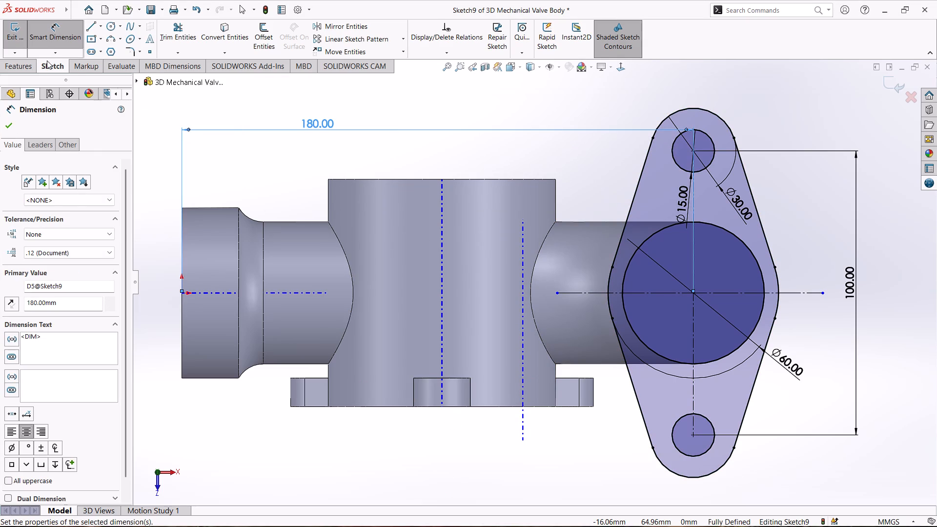
left_click(22, 43)
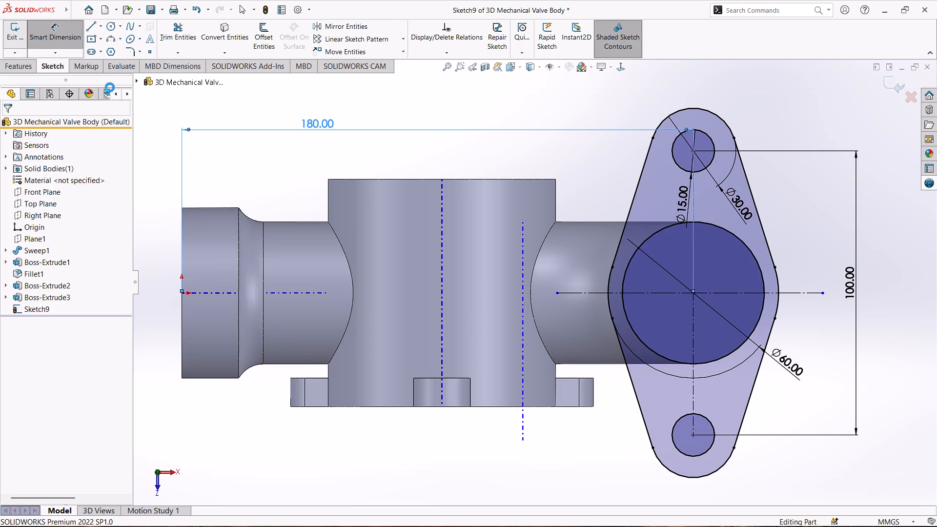
Start an Extruded Boss/Base from the finished flange sketch.
left_click(23, 40)
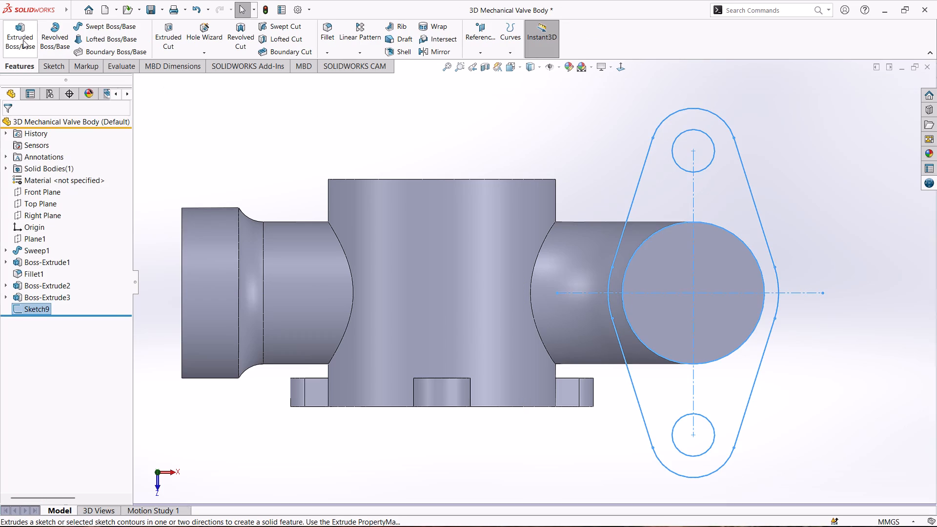
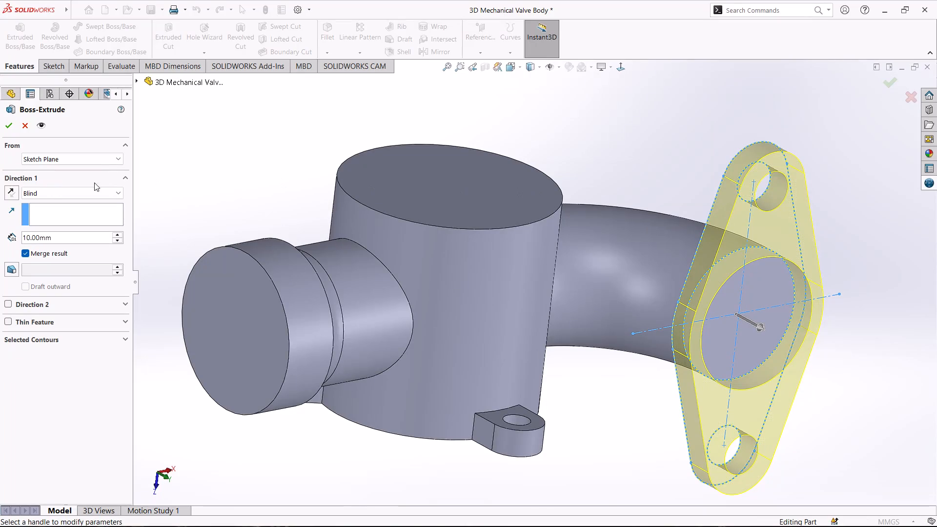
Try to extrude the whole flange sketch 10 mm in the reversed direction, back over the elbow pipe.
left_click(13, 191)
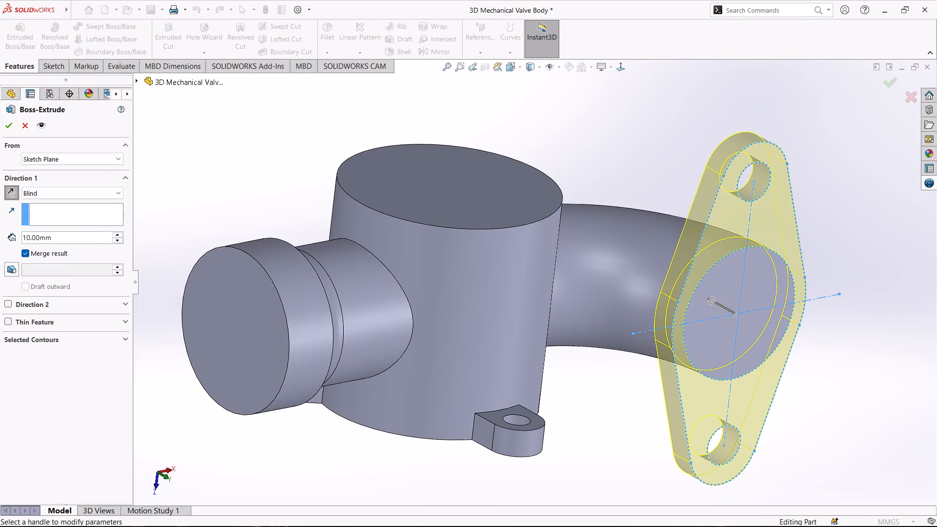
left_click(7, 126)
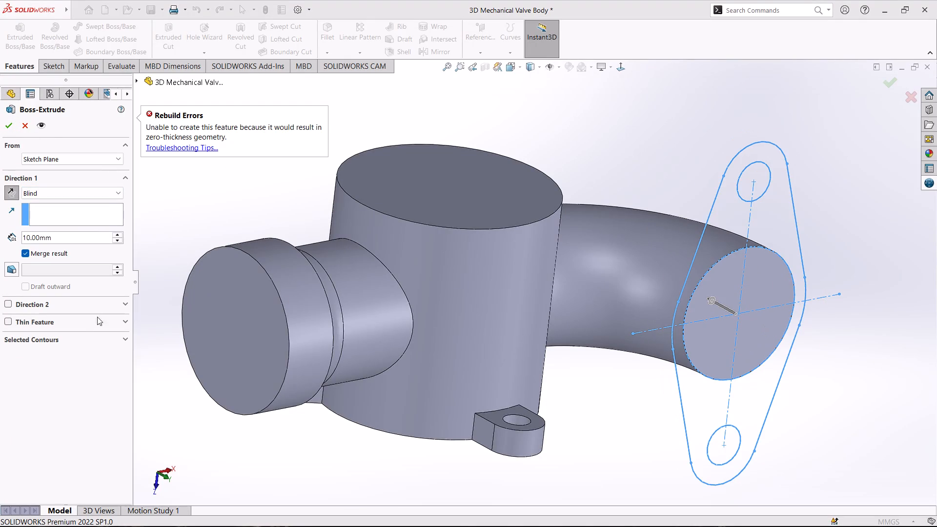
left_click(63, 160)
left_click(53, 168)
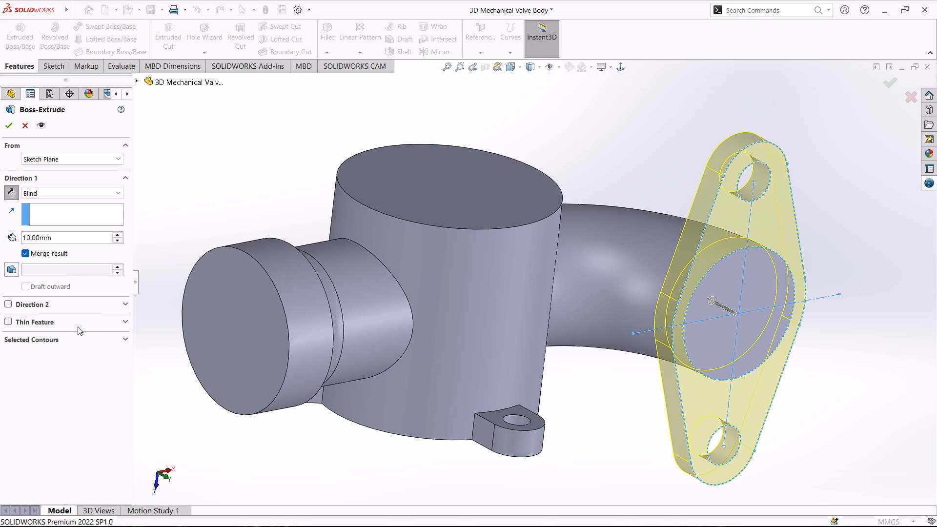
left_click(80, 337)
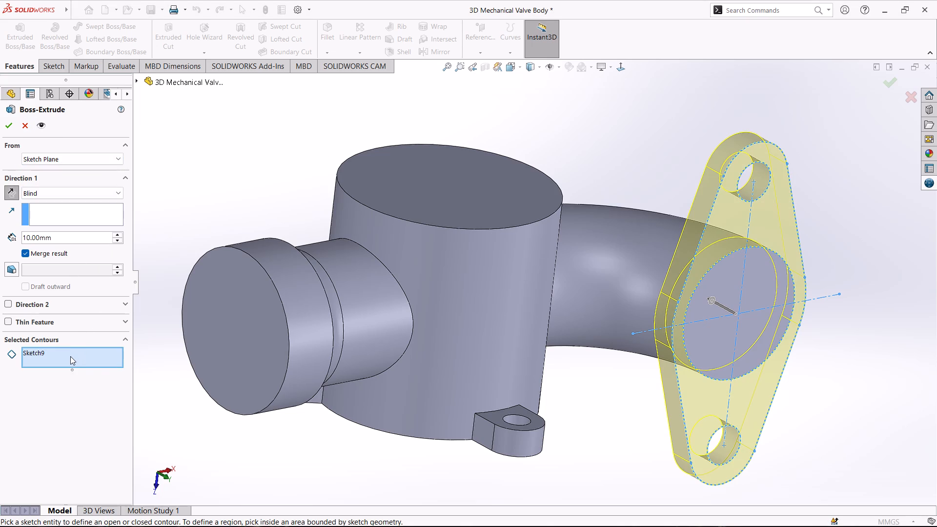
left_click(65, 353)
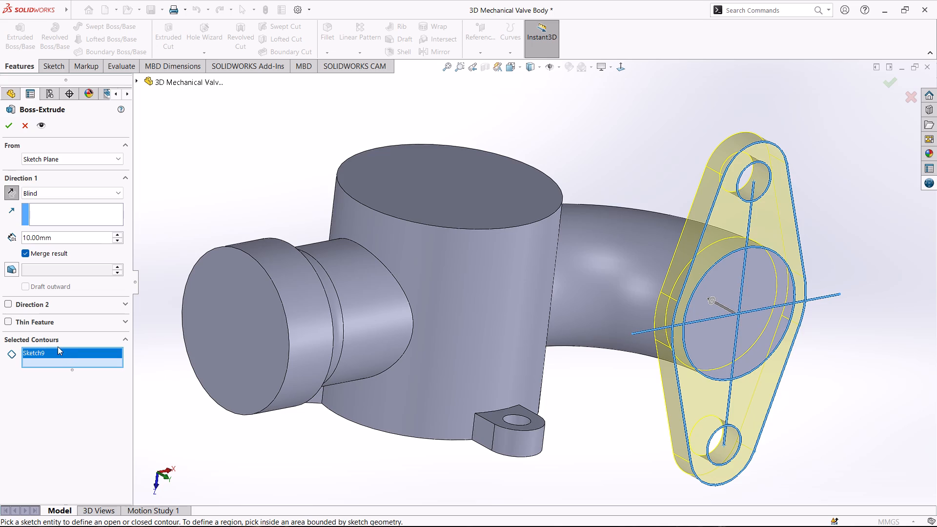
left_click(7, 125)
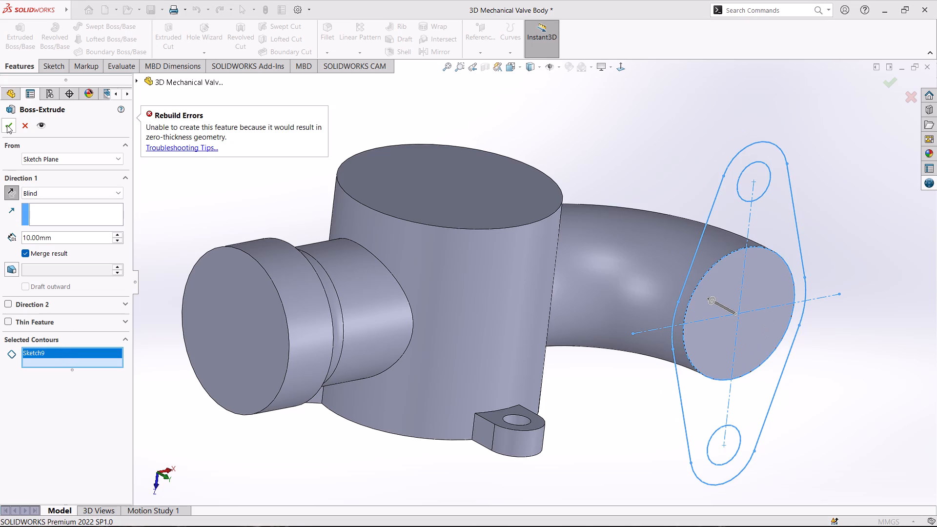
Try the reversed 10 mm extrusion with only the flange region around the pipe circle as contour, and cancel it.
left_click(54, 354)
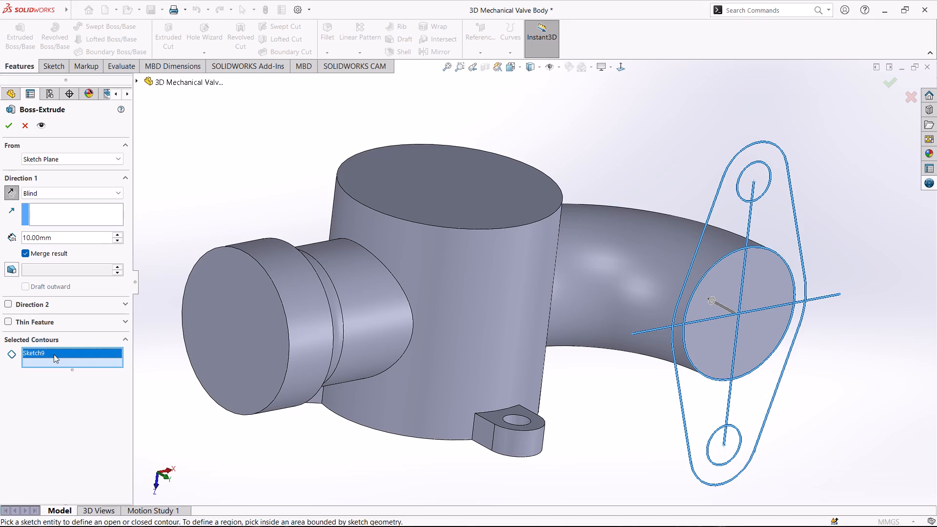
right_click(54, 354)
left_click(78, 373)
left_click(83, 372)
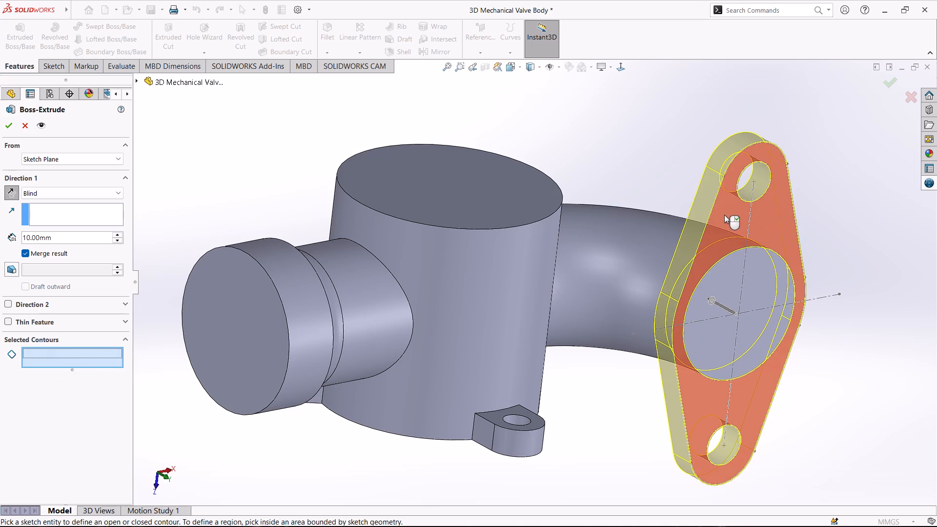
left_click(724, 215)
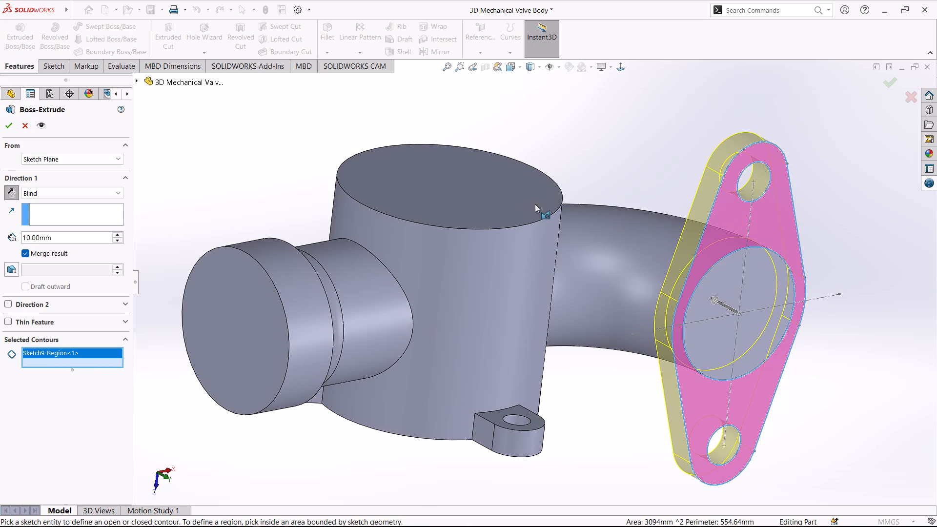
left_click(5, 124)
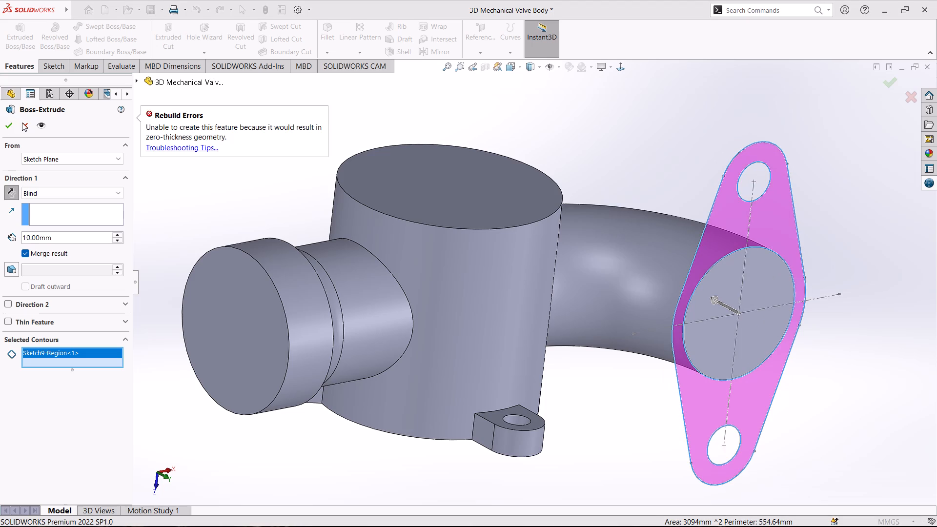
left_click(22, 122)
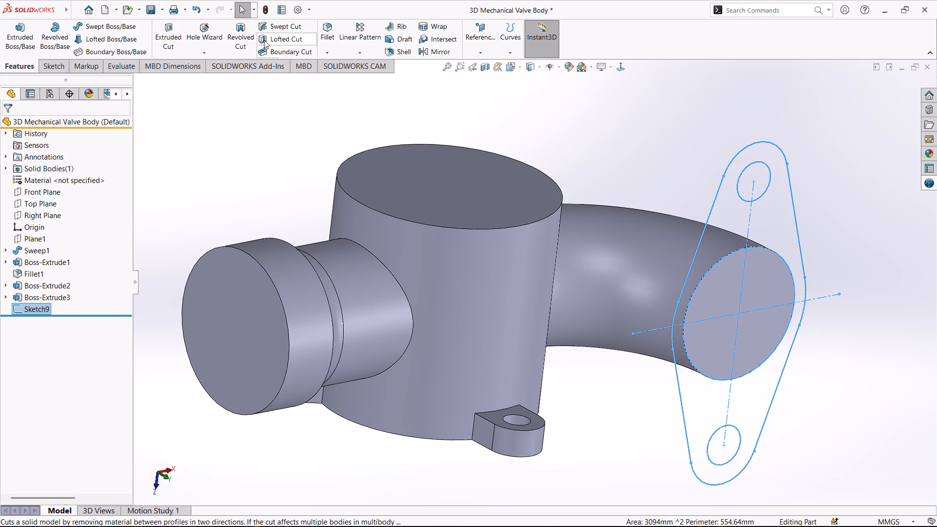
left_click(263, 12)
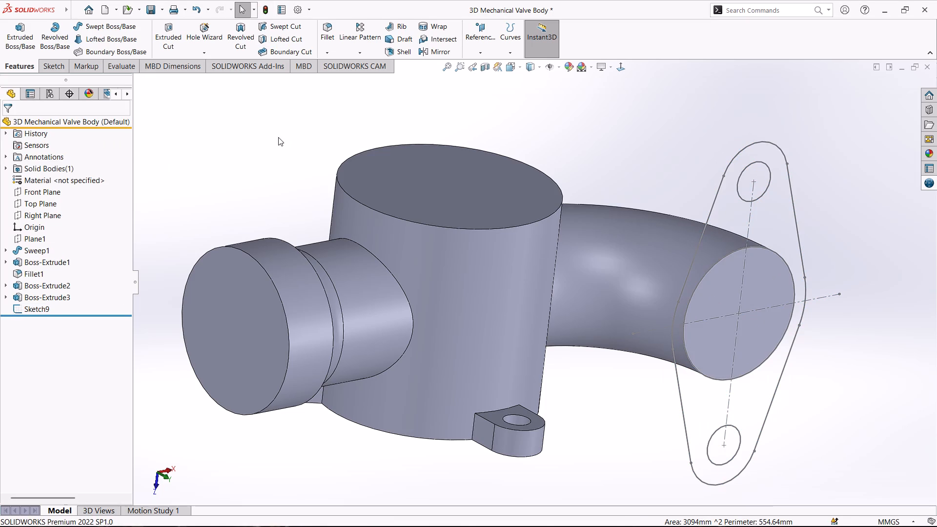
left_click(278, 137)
Restart Extruded Boss/Base from the flange sketch and try a 10 mm depth reversed toward the elbow pipe.
left_click(36, 310)
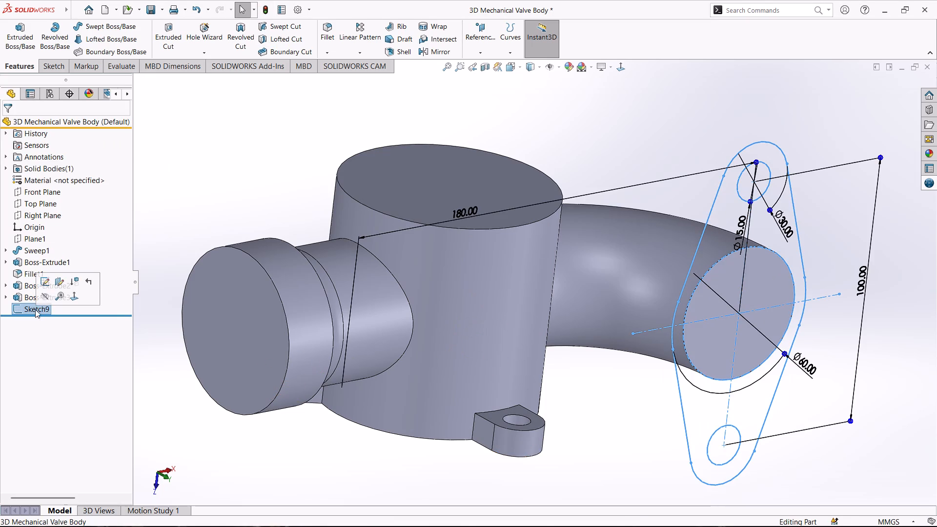
left_click(28, 41)
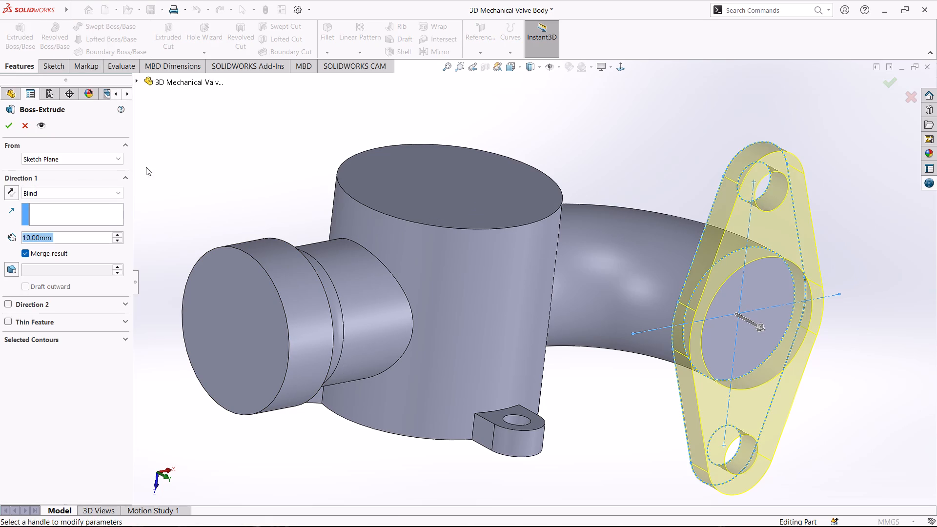
middle_click_drag(274, 172, 319, 205)
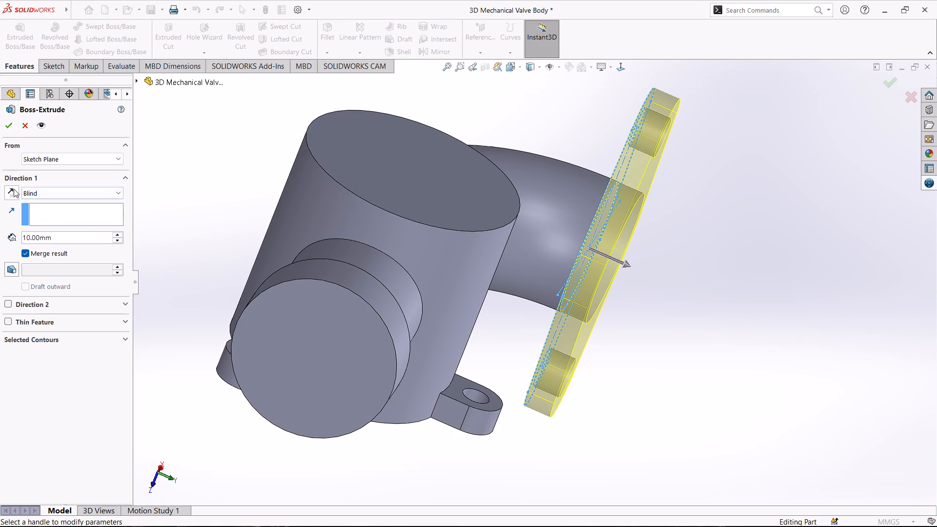
left_click(14, 189)
left_click(8, 126)
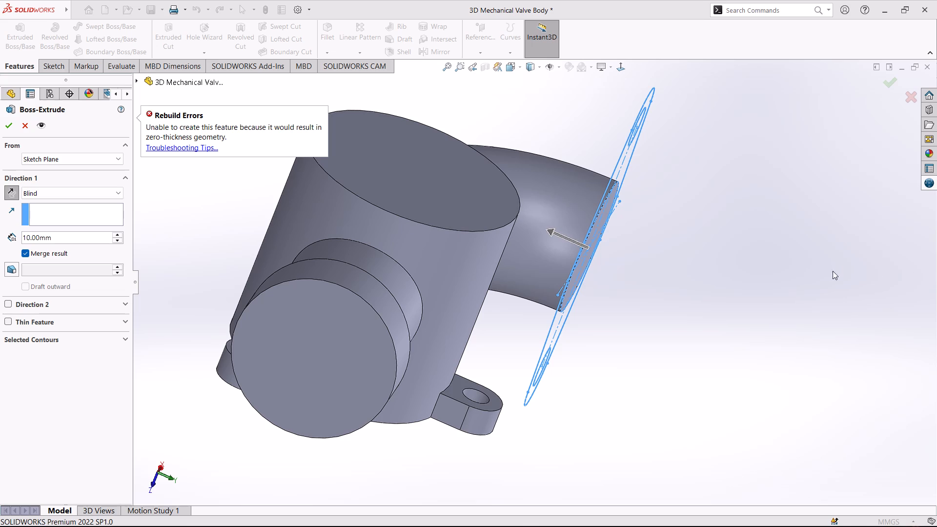
Replace the selected contour with the flange region around the pipe circle and extrude it 10 mm outward, away from the elbow.
middle_click_drag(824, 271, 794, 233)
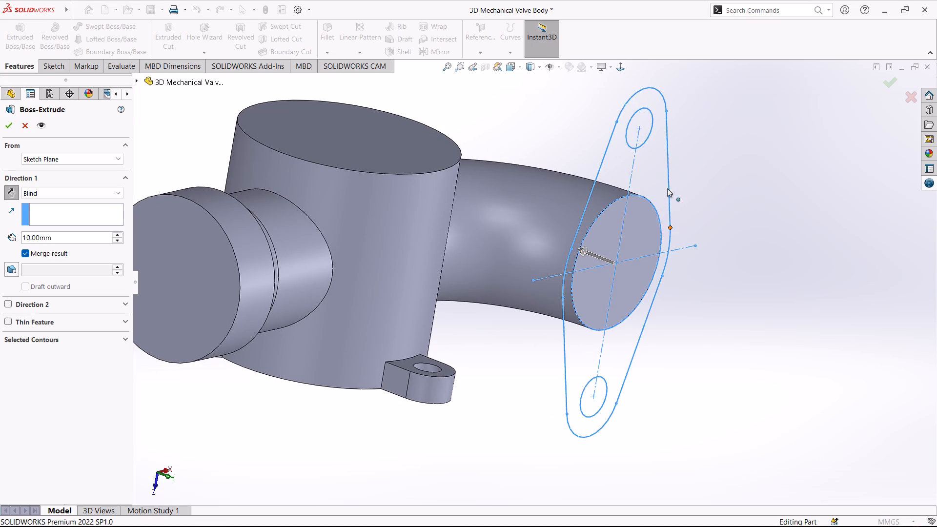
left_click(33, 339)
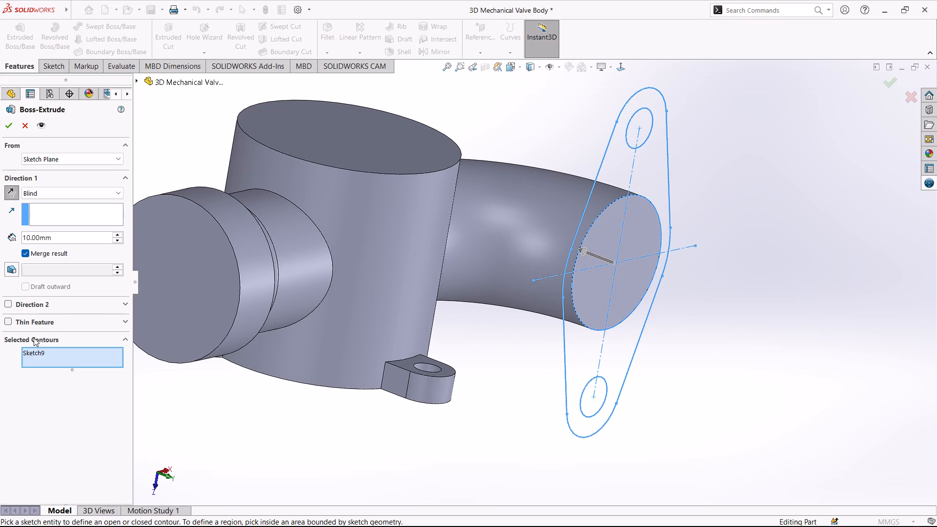
left_click(51, 357)
right_click(51, 357)
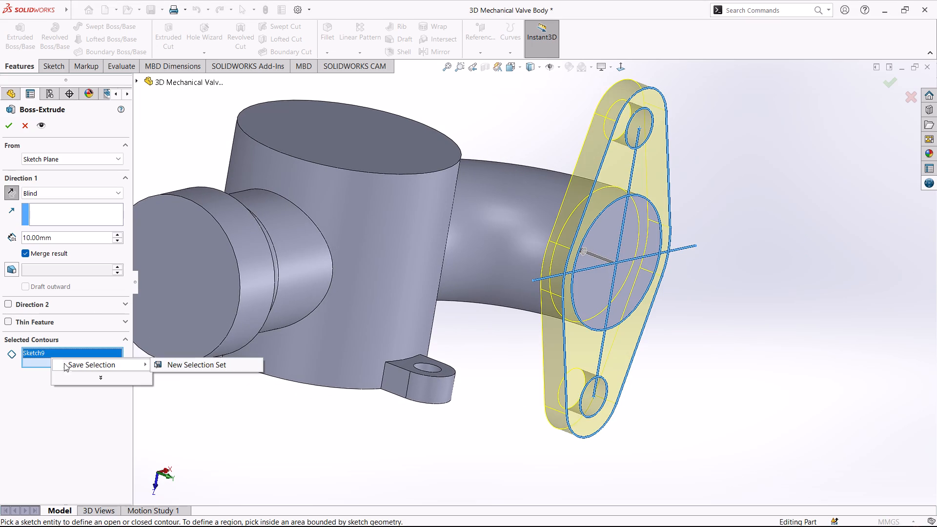
left_click(93, 374)
left_click(93, 365)
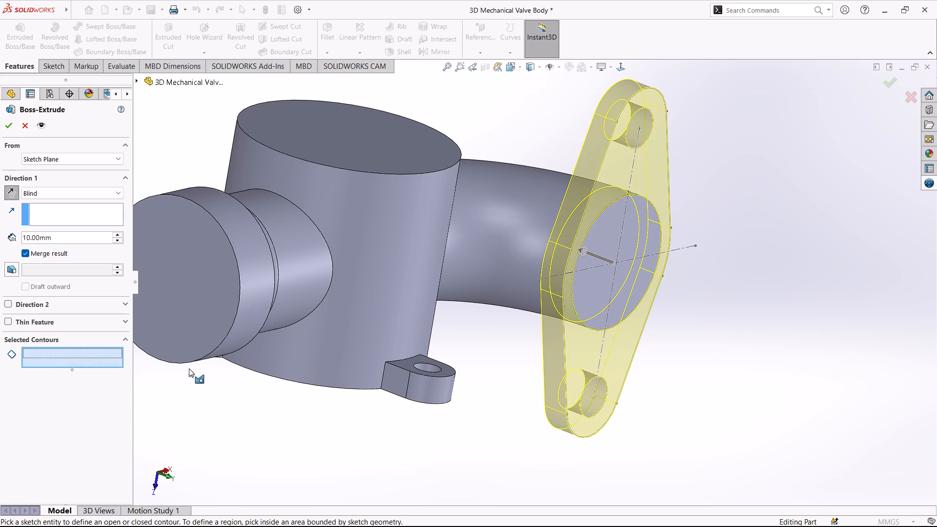
middle_click_drag(796, 324, 779, 295)
left_click(668, 187)
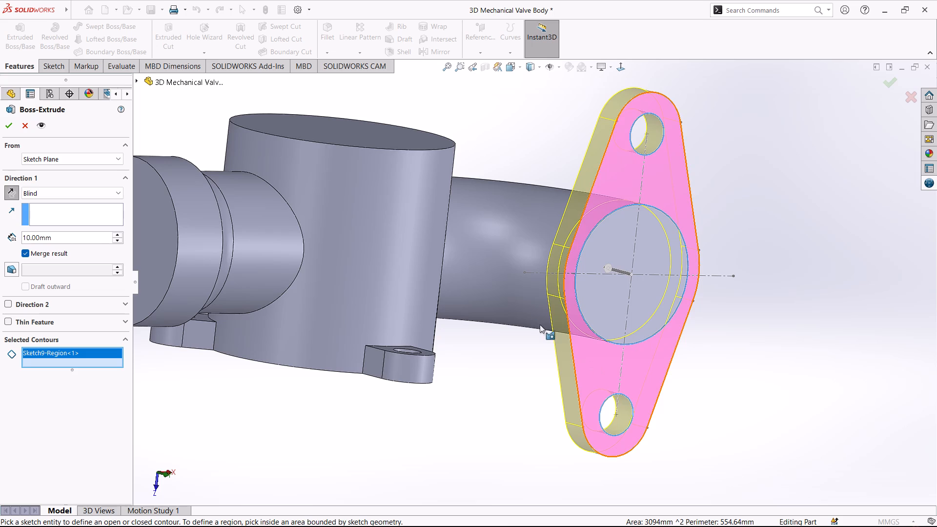
left_click(10, 122)
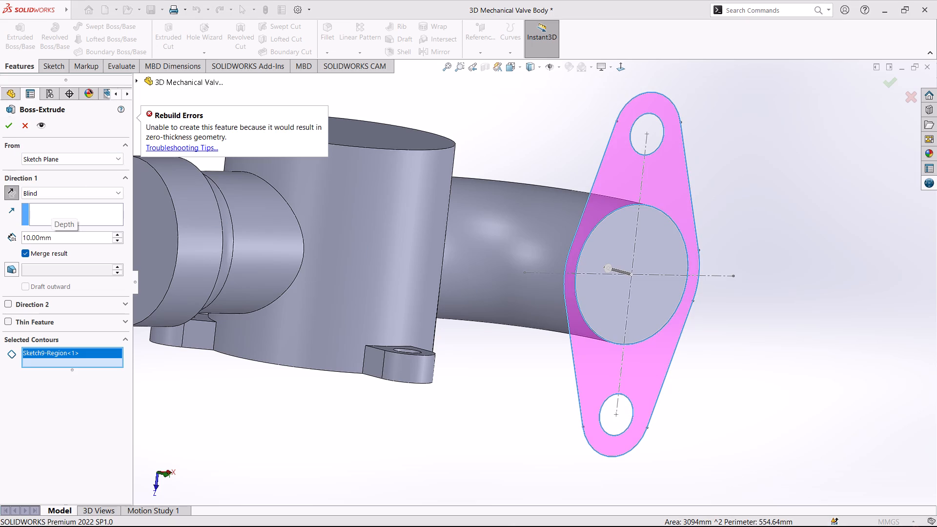
left_click(19, 192)
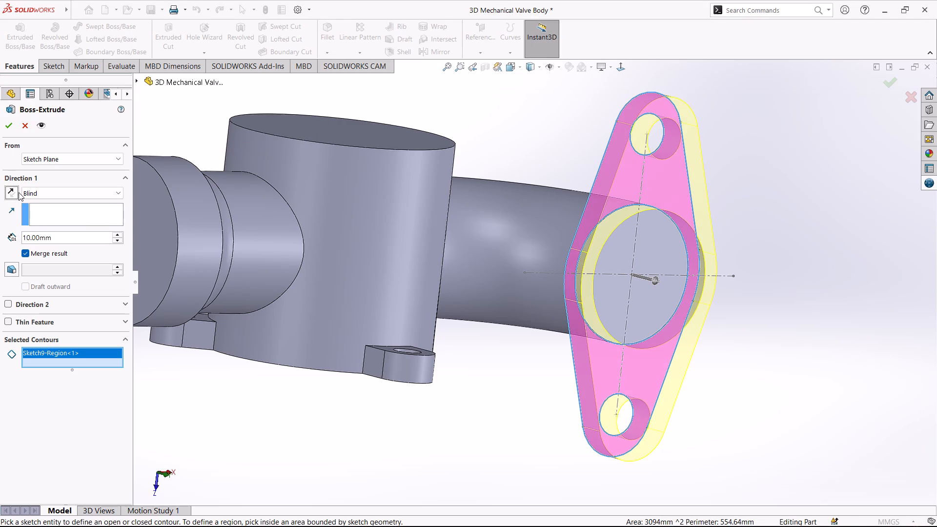
left_click(5, 121)
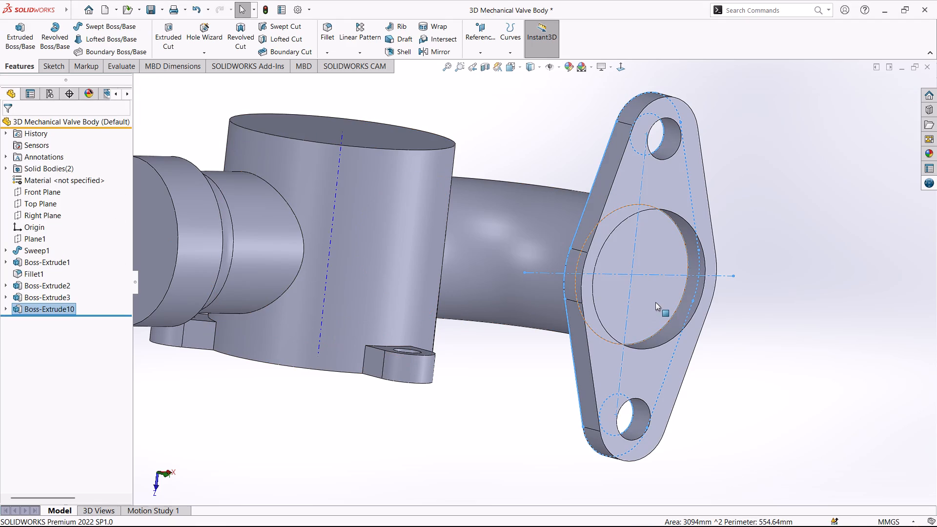
Examine the extruded flange and its connection to the elbow pipe from several angles.
middle_click_drag(819, 303, 706, 314)
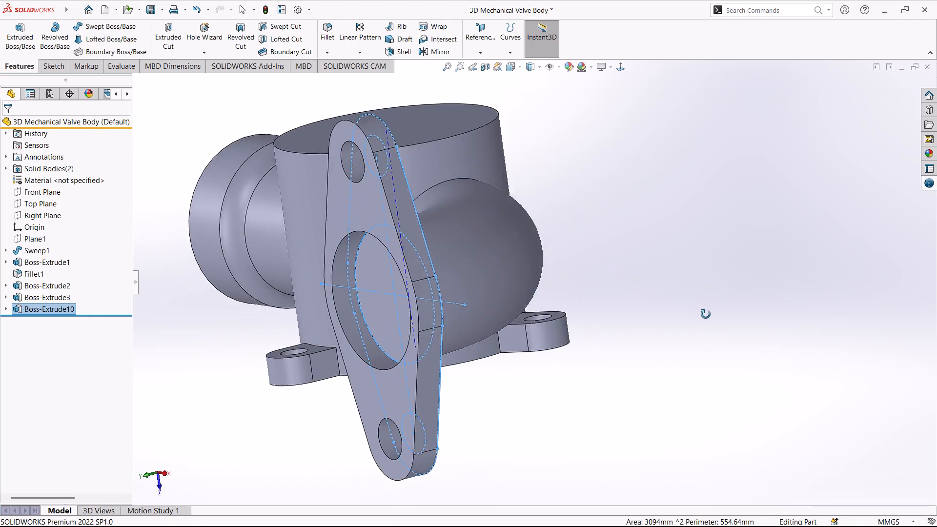
middle_click_drag(706, 314, 826, 330)
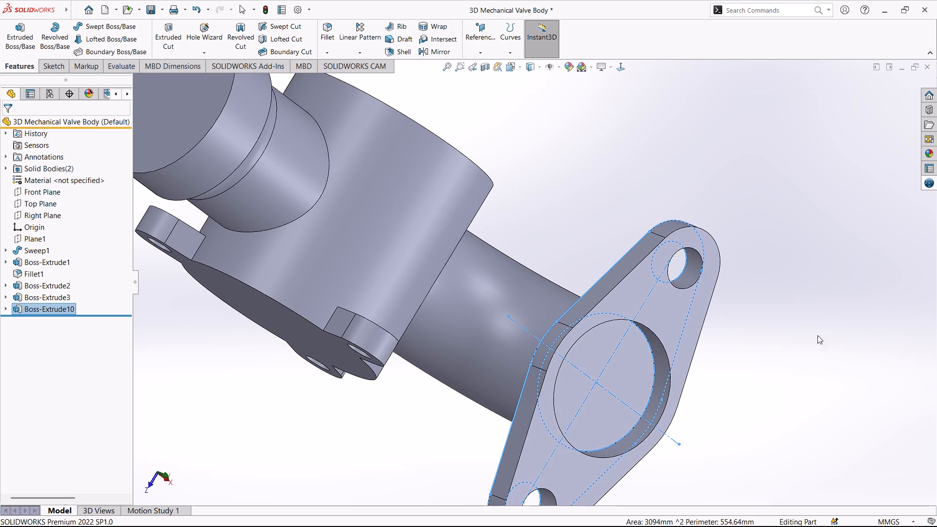
scroll(752, 373, "up", 1)
middle_click_drag(761, 444, 761, 421)
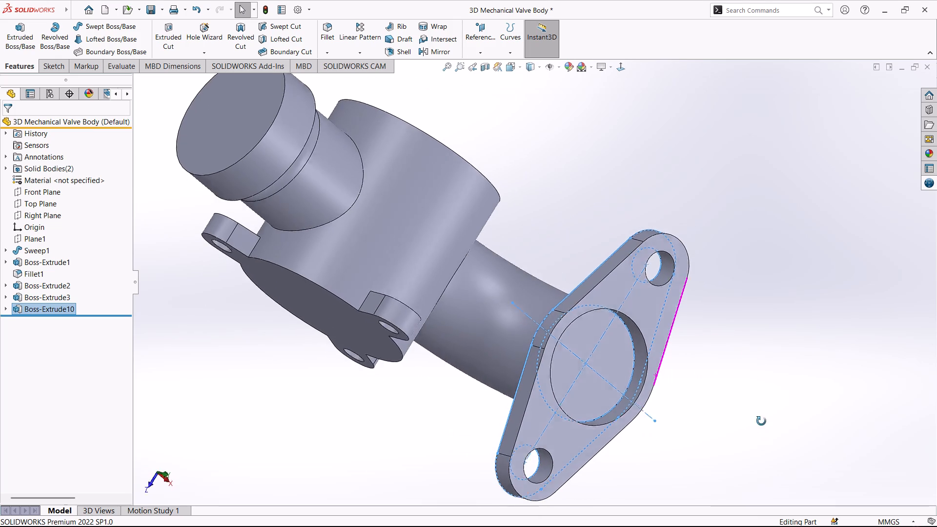
middle_click_drag(761, 421, 745, 349)
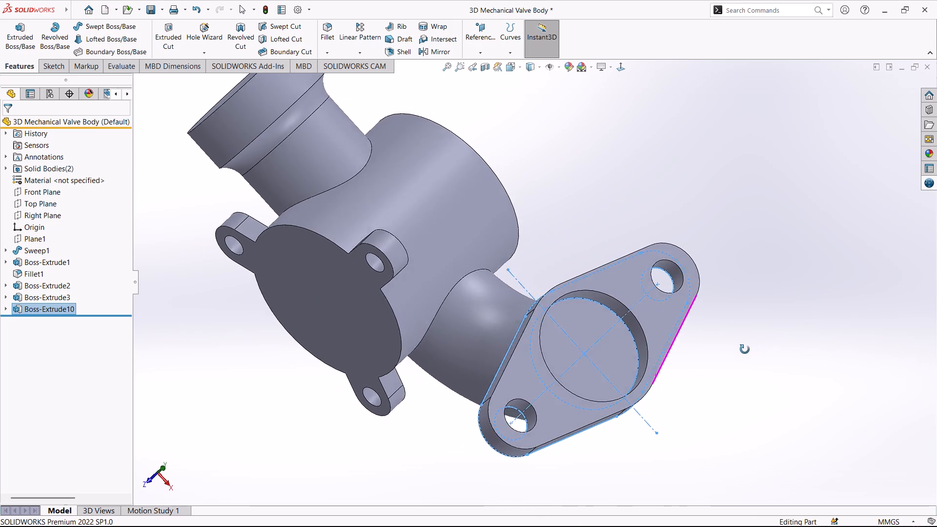
middle_click_drag(745, 349, 741, 360)
scroll(739, 370, "up", 2)
middle_click_drag(703, 427, 703, 427)
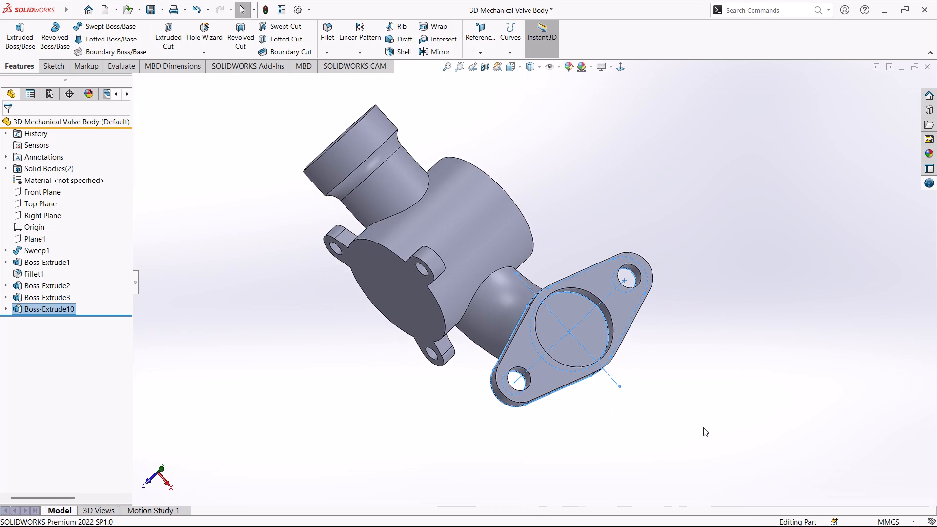
middle_click_drag(703, 427, 740, 356)
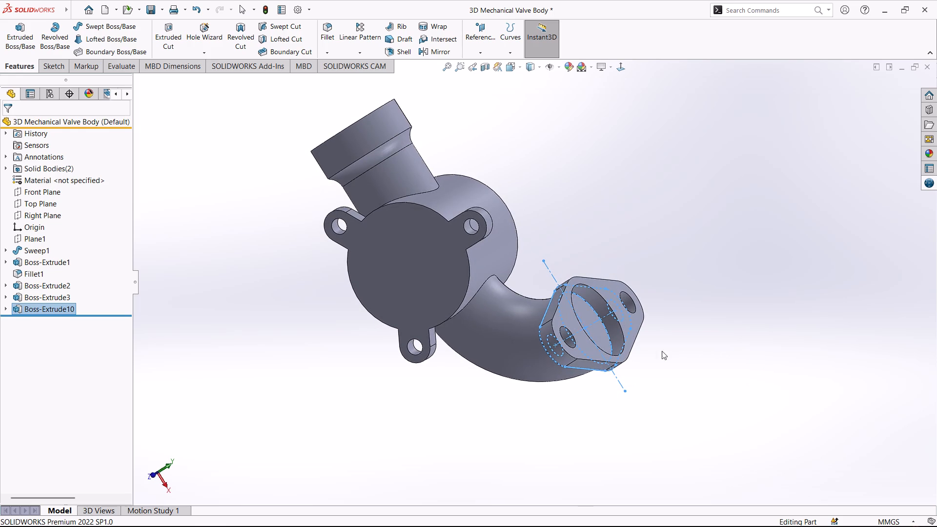
scroll(763, 344, "down", 1)
middle_click_drag(763, 341, 711, 323)
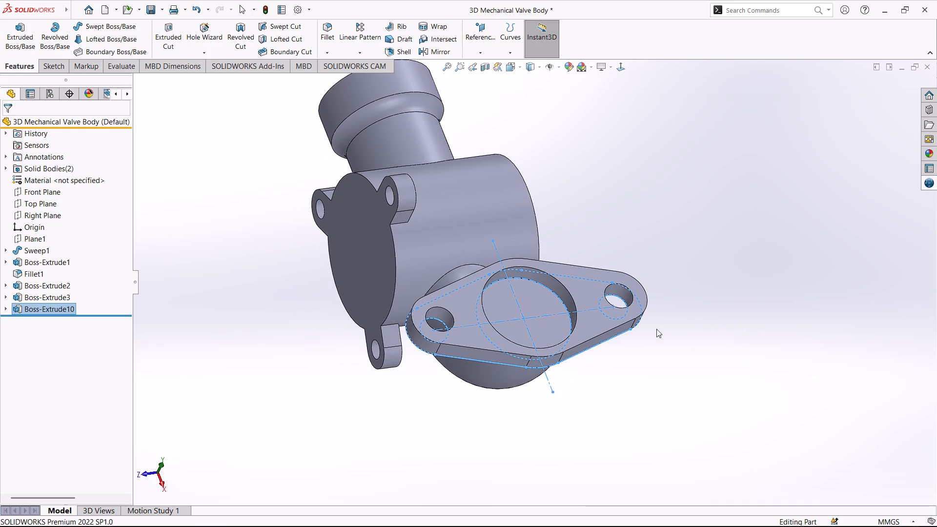
Edit the flange extrusion to add the central circular region to its selected contours, closing the flange's centre opening.
right_click(56, 310)
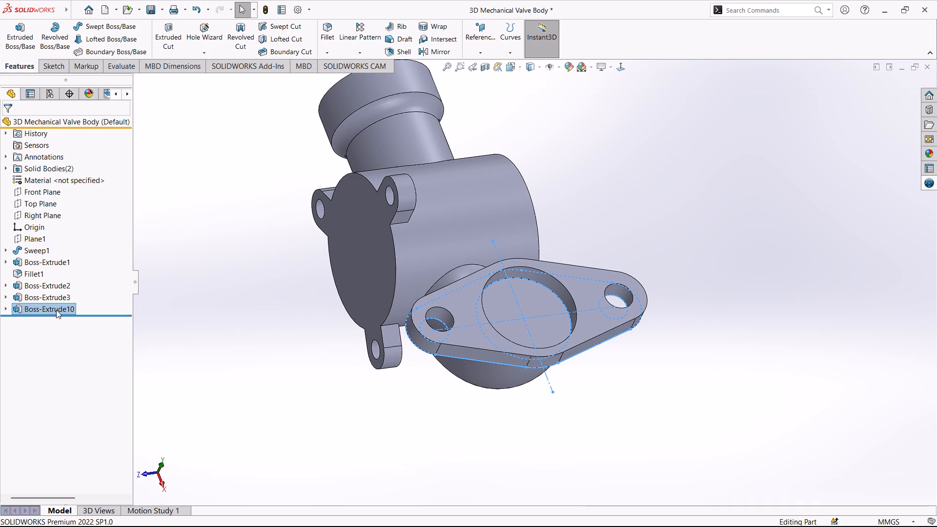
left_click(67, 277)
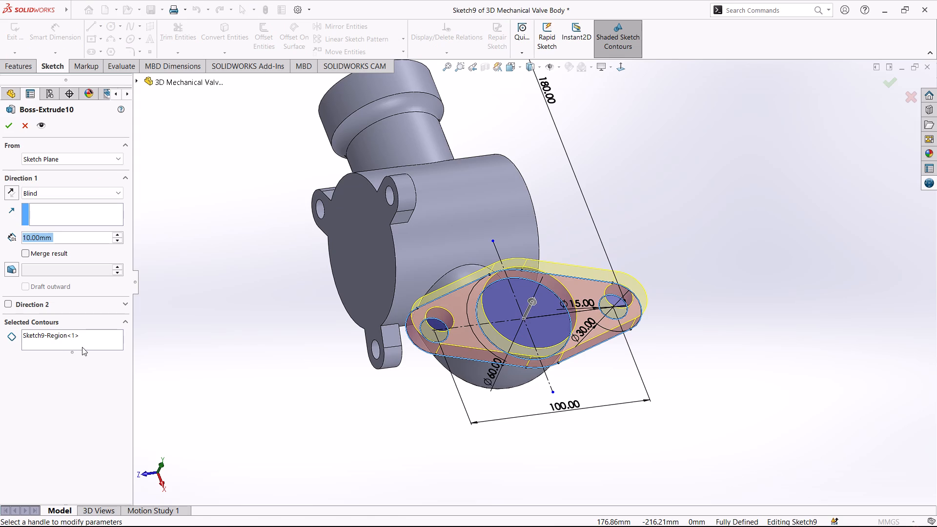
left_click(82, 347)
left_click(536, 324)
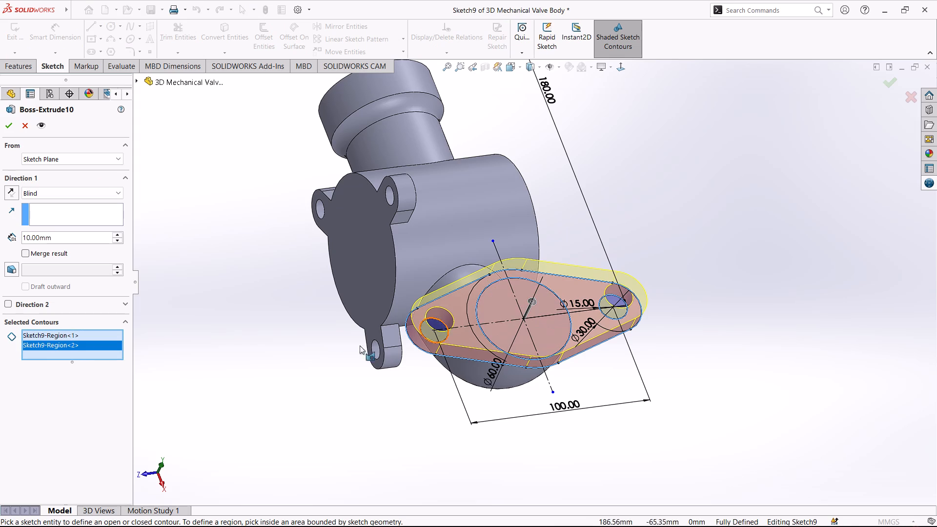
left_click(4, 126)
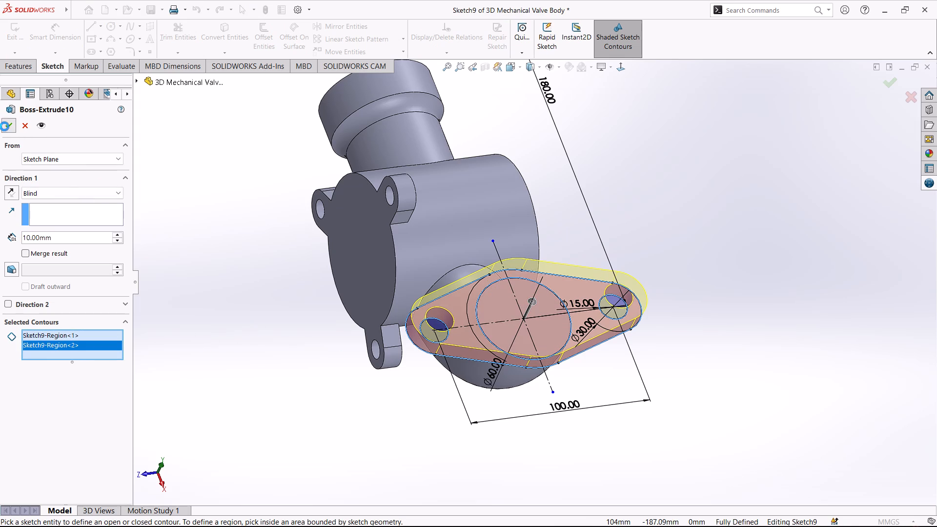
Examine the closed two-bolt flange and its joint with the elbow pipe from several angles, finishing square to the flange face.
middle_click_drag(374, 422, 466, 419)
scroll(448, 420, "down", 1)
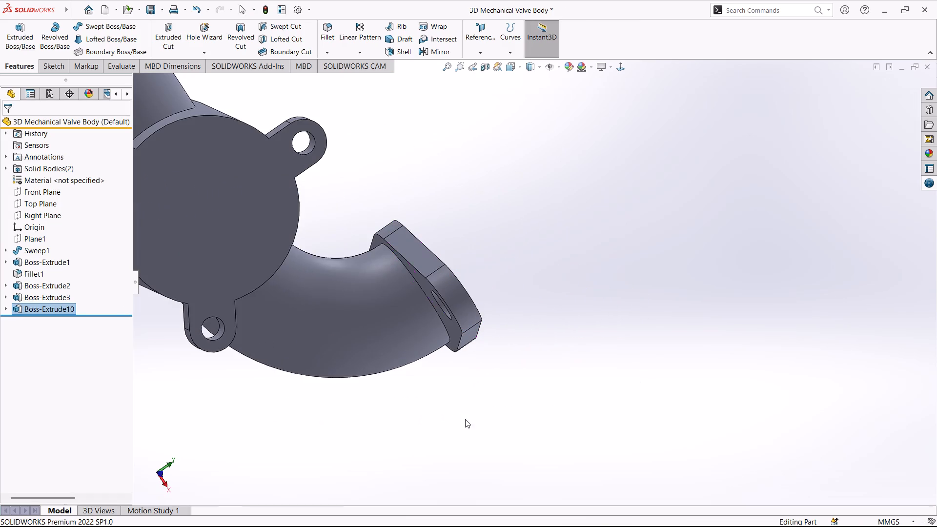
scroll(338, 372, "up", 3)
middle_click_drag(411, 373, 375, 331)
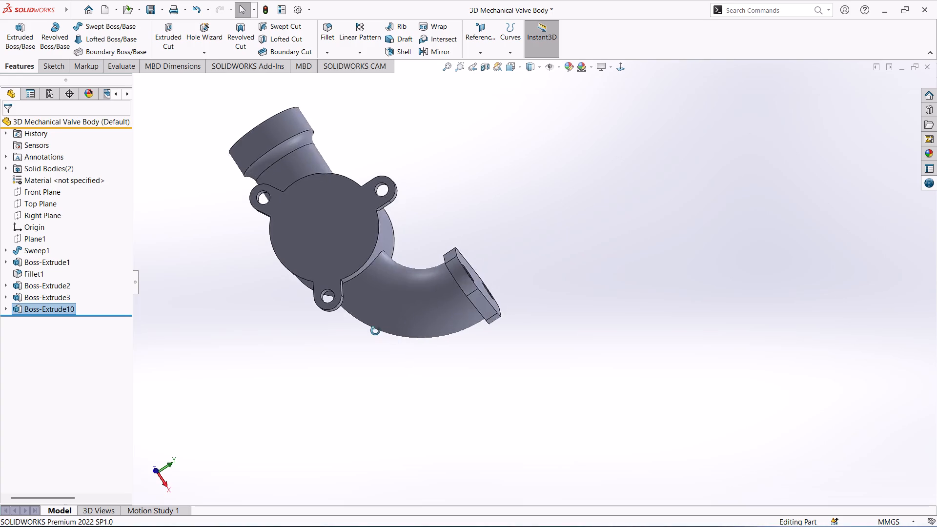
middle_click_drag(375, 331, 363, 321)
scroll(362, 320, "down", 2)
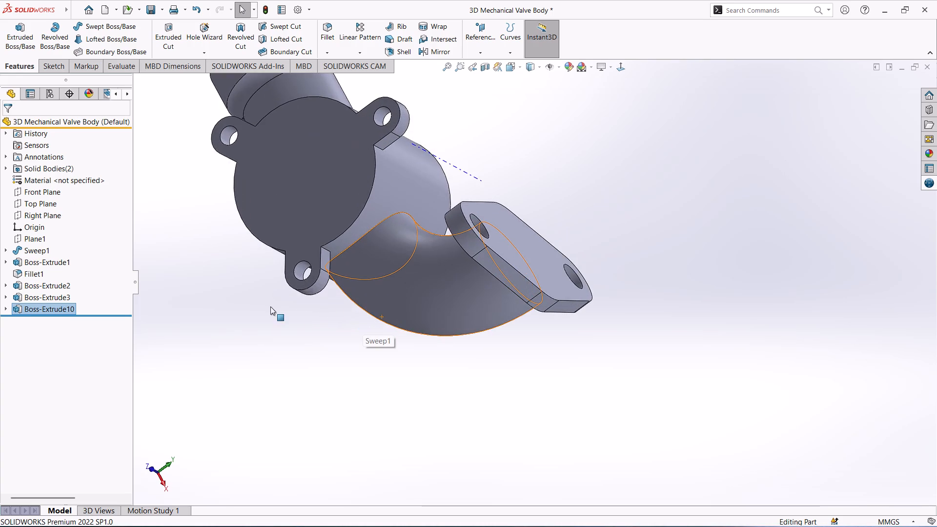
scroll(270, 306, "up", 3)
middle_click_drag(268, 266, 296, 425)
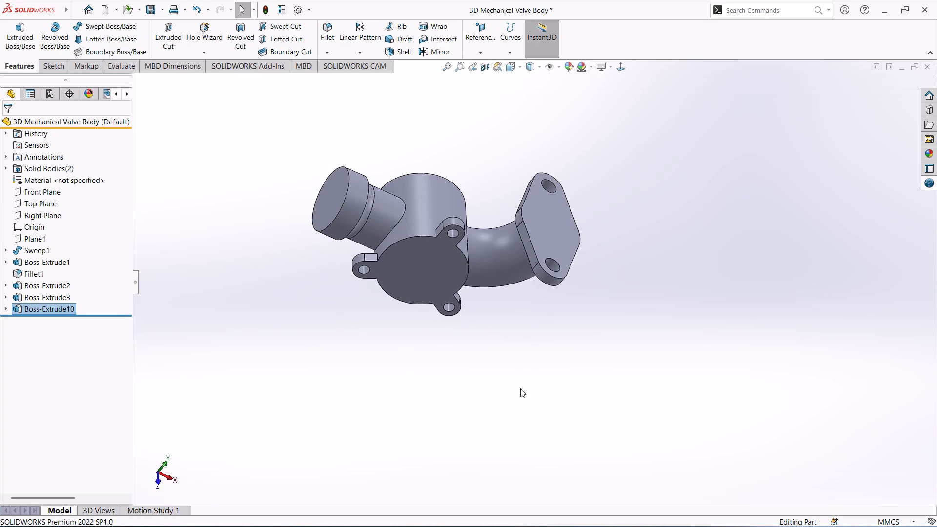
middle_click_drag(563, 383, 562, 347)
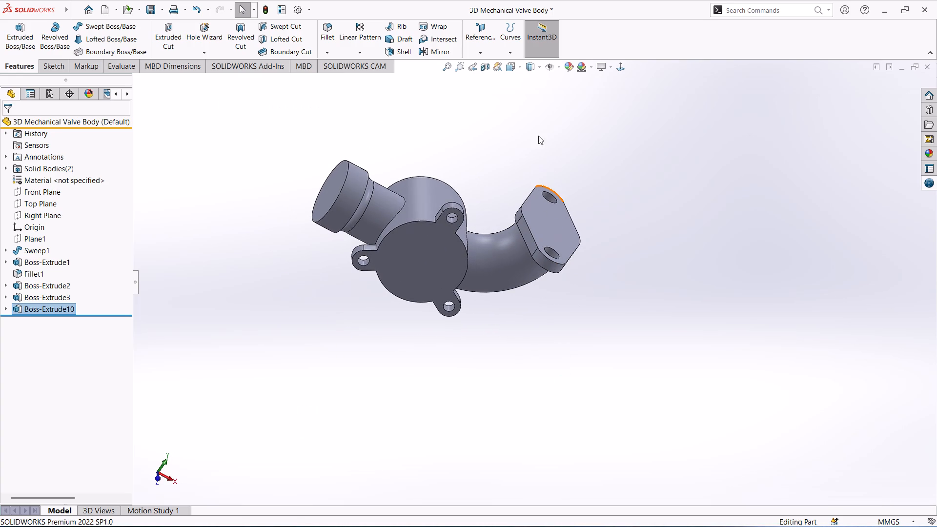
left_click(621, 67)
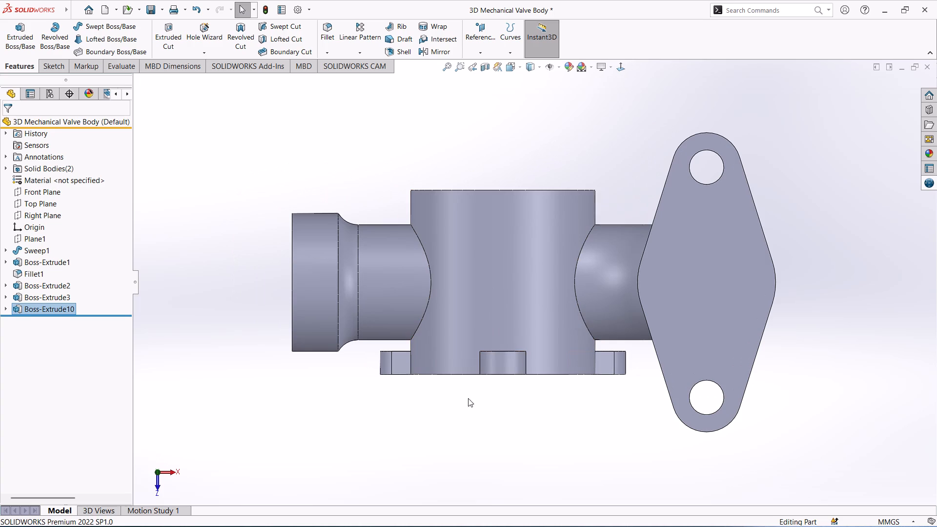
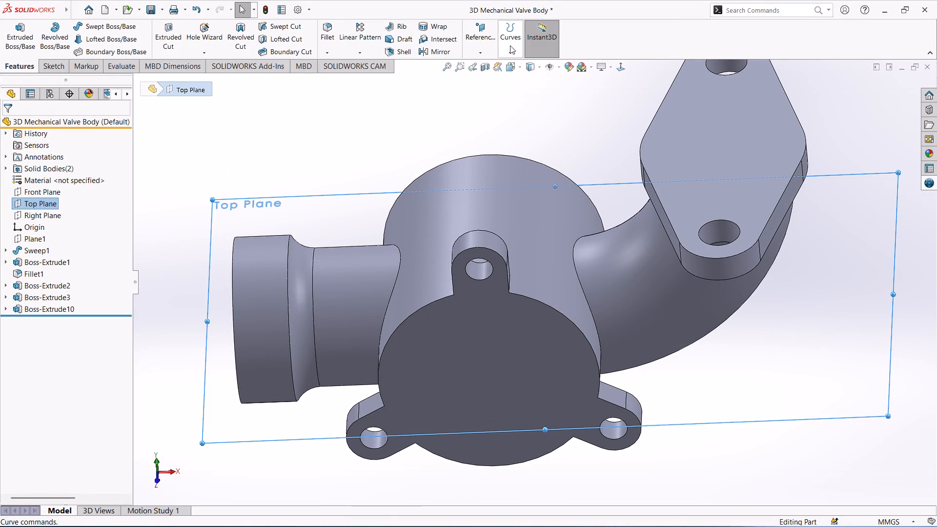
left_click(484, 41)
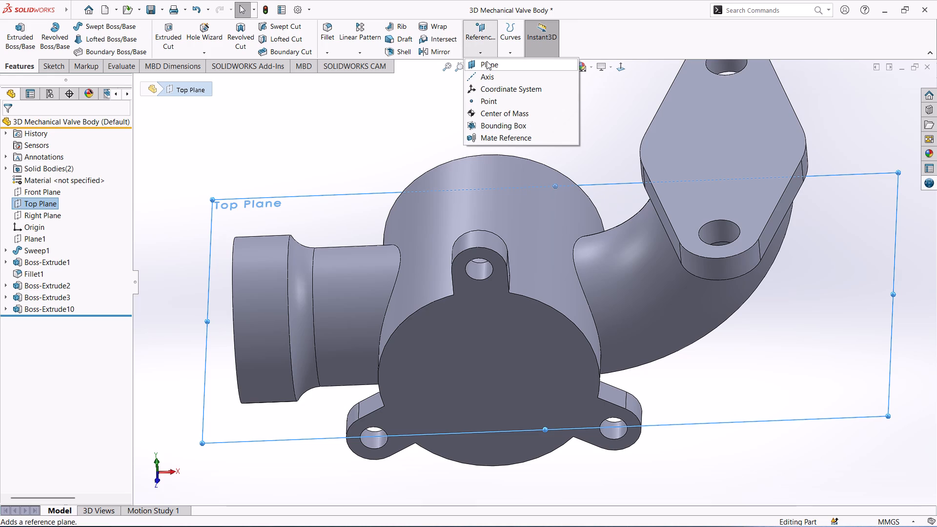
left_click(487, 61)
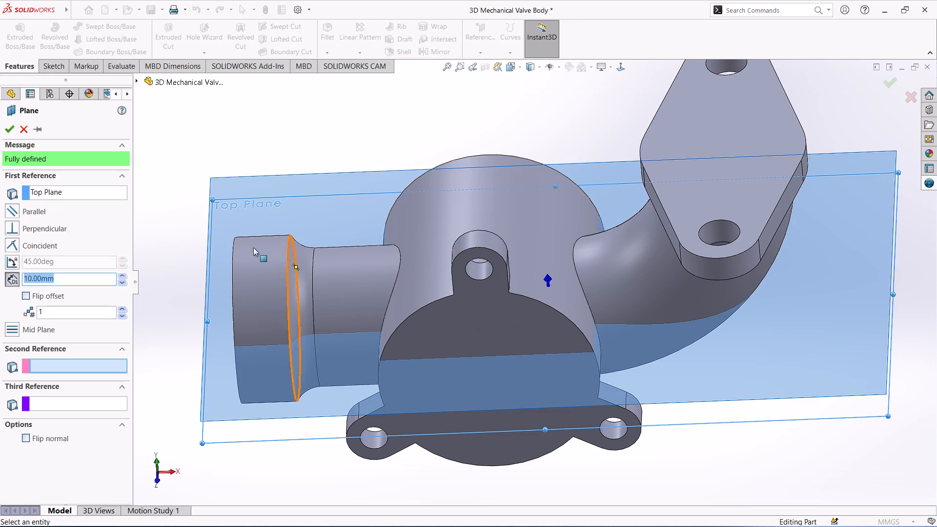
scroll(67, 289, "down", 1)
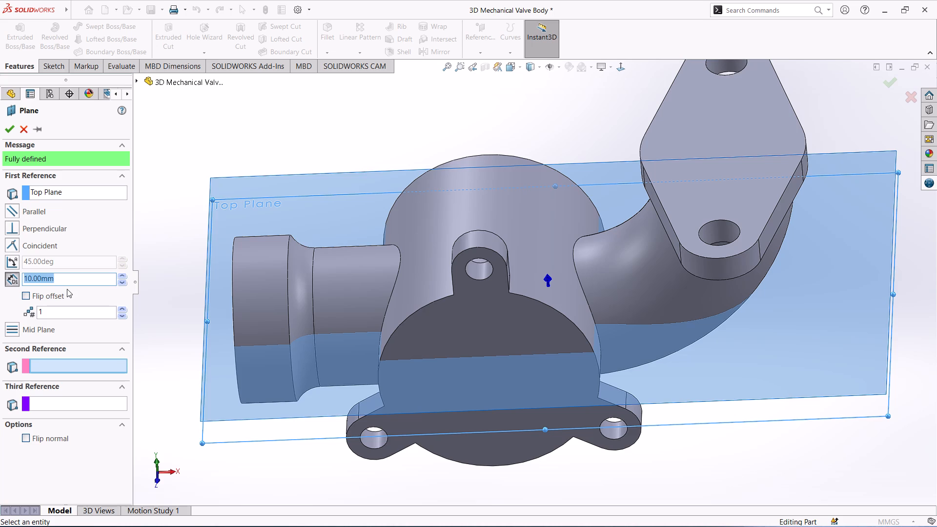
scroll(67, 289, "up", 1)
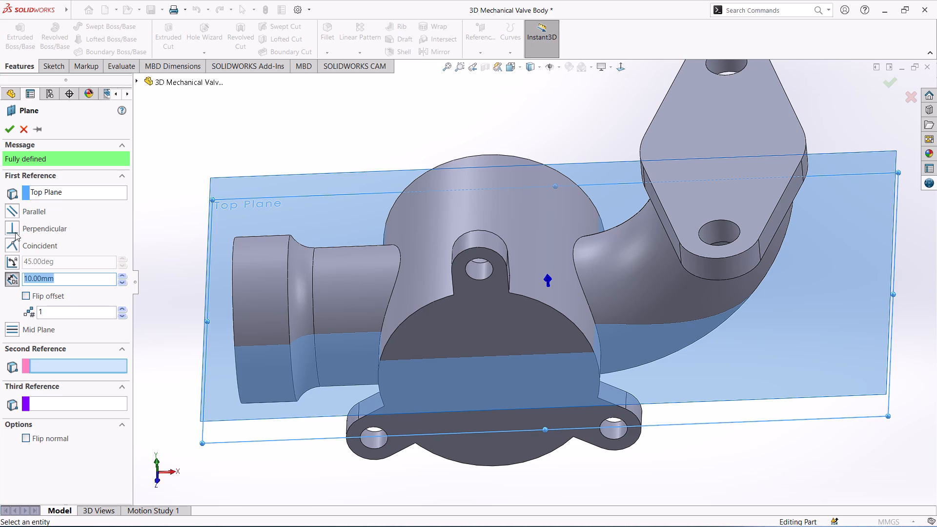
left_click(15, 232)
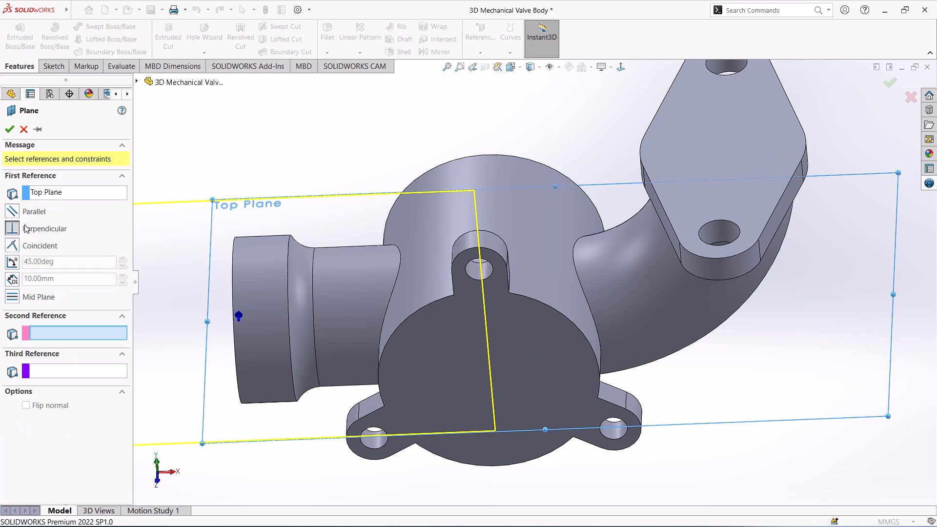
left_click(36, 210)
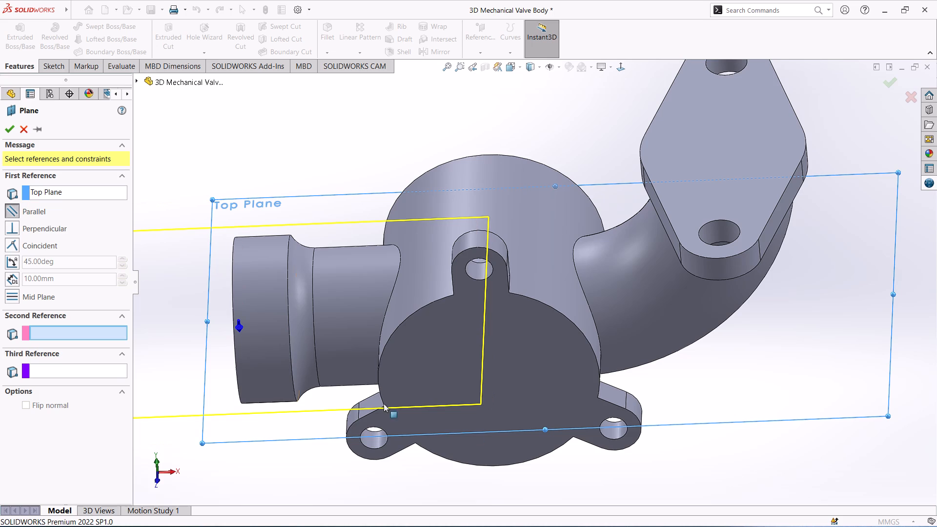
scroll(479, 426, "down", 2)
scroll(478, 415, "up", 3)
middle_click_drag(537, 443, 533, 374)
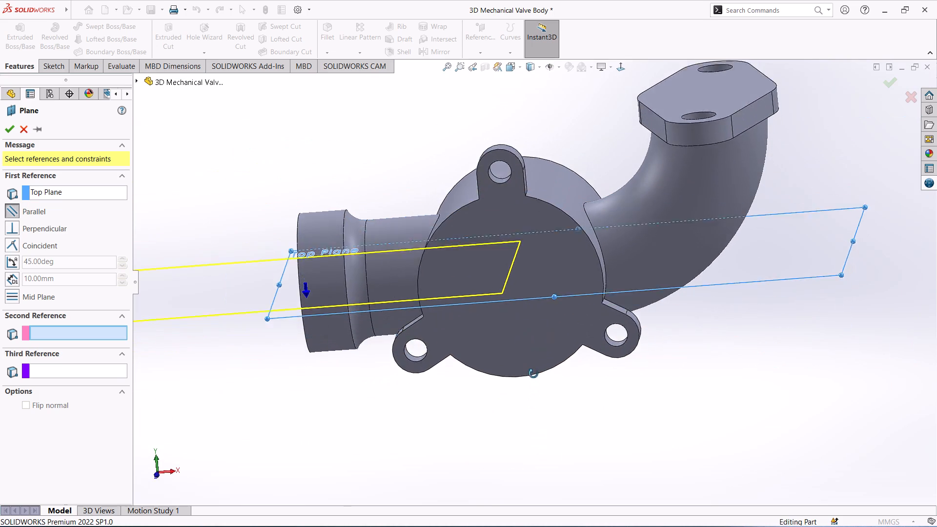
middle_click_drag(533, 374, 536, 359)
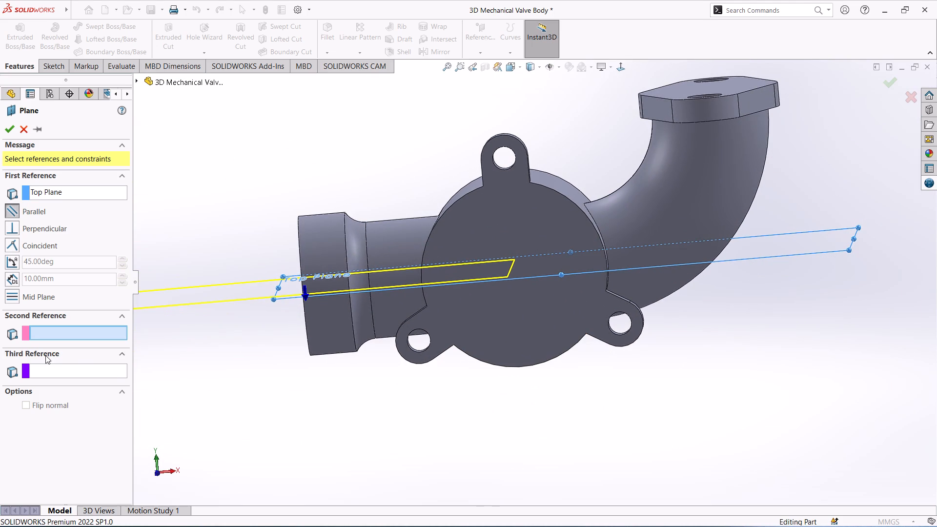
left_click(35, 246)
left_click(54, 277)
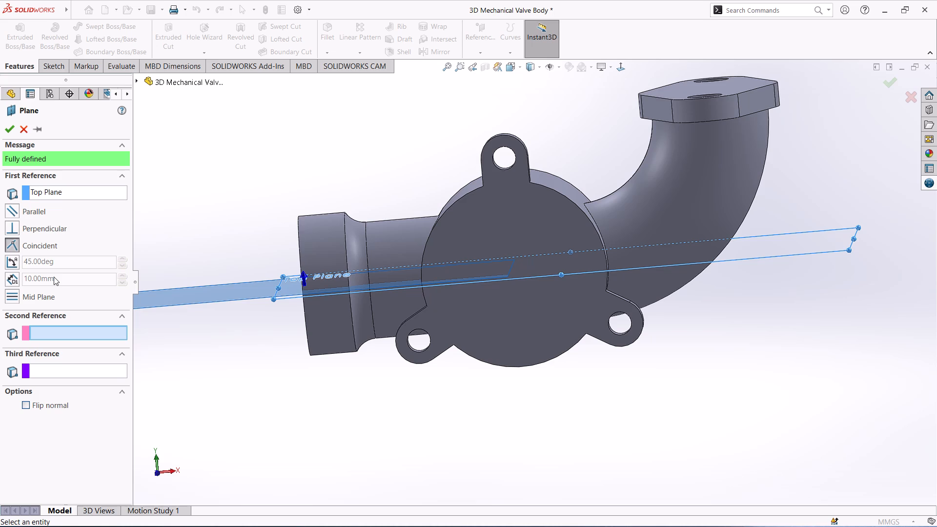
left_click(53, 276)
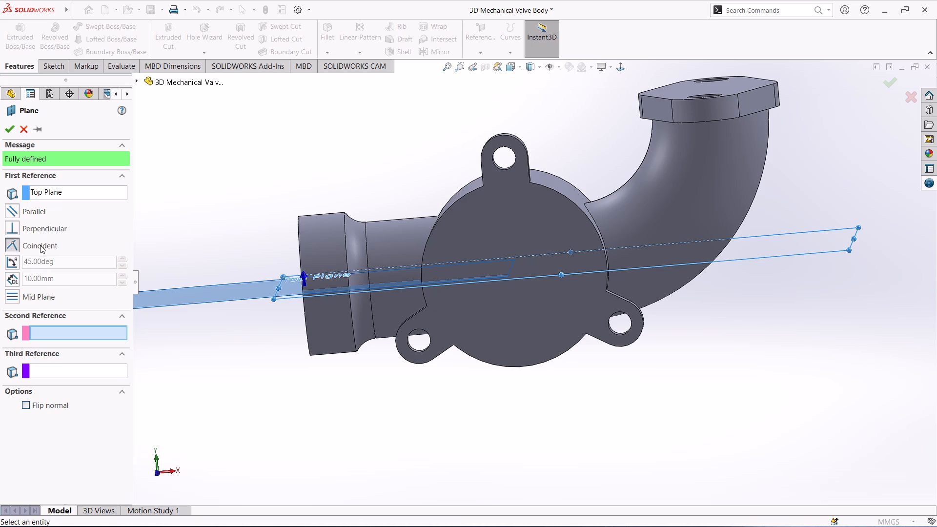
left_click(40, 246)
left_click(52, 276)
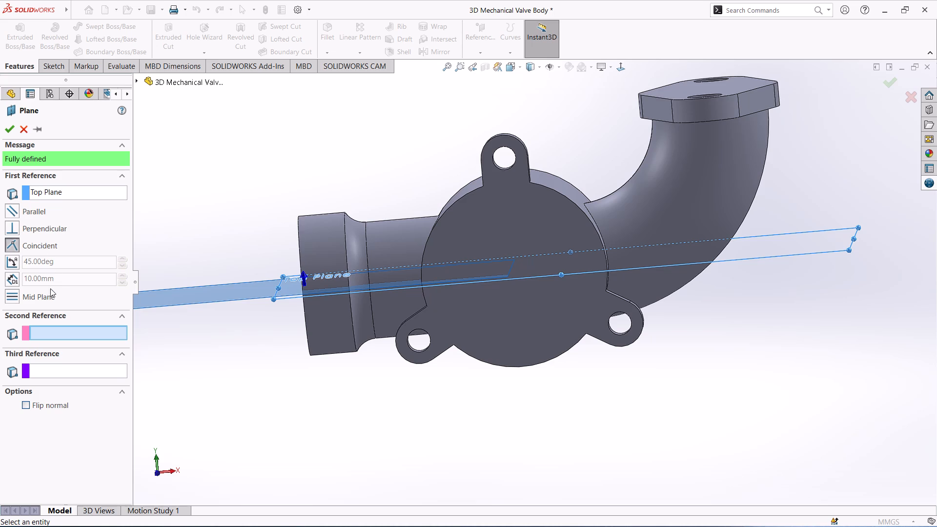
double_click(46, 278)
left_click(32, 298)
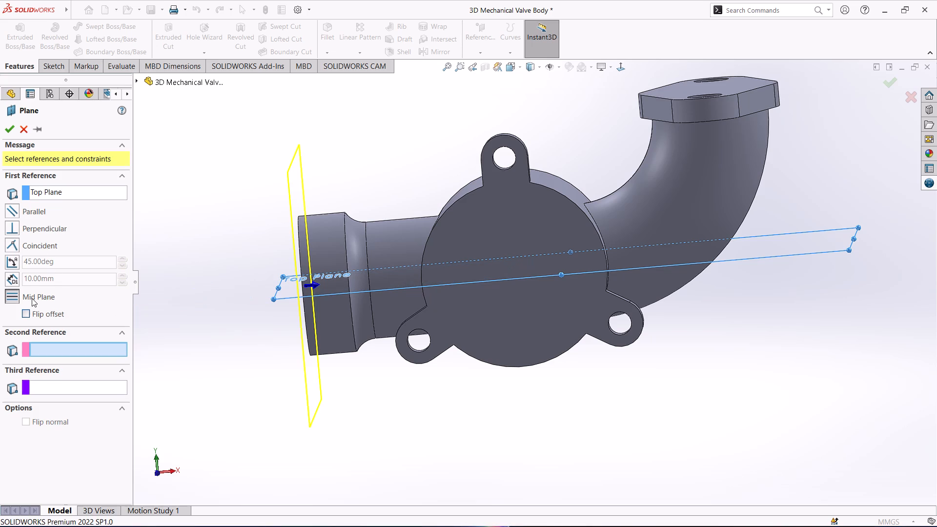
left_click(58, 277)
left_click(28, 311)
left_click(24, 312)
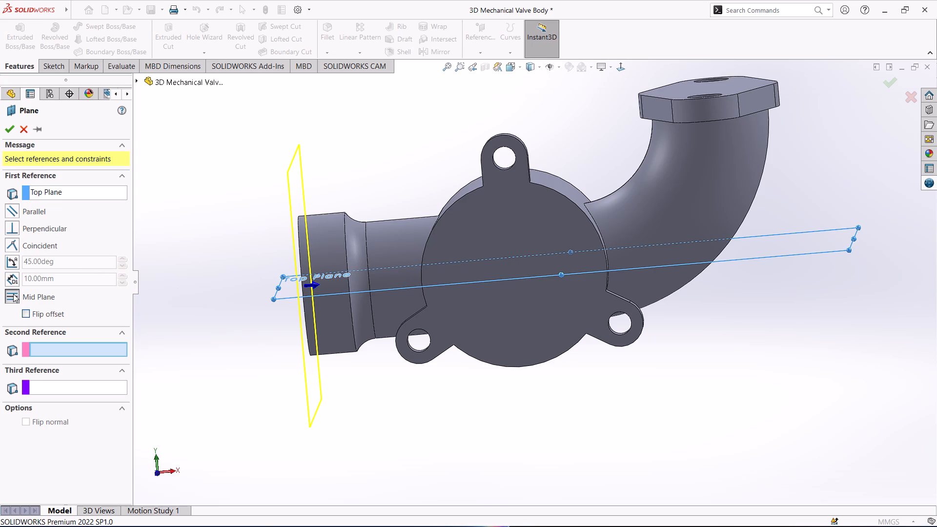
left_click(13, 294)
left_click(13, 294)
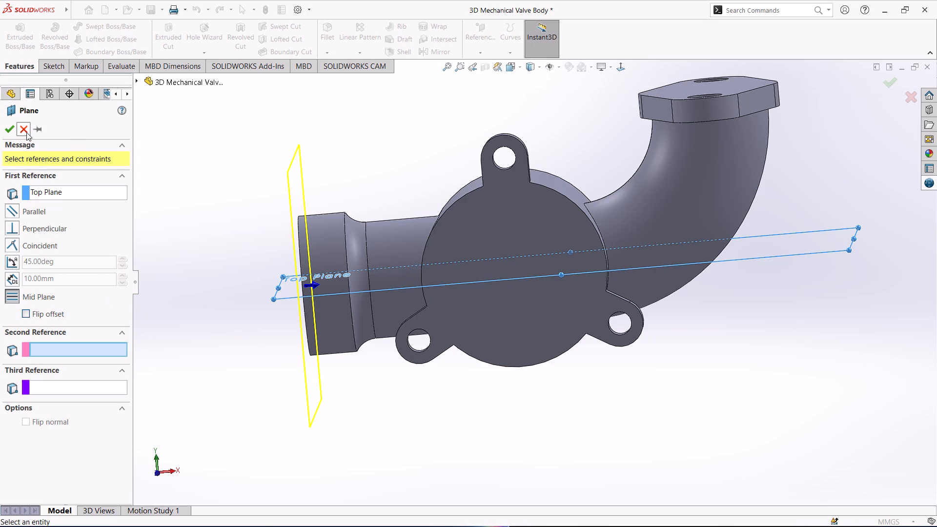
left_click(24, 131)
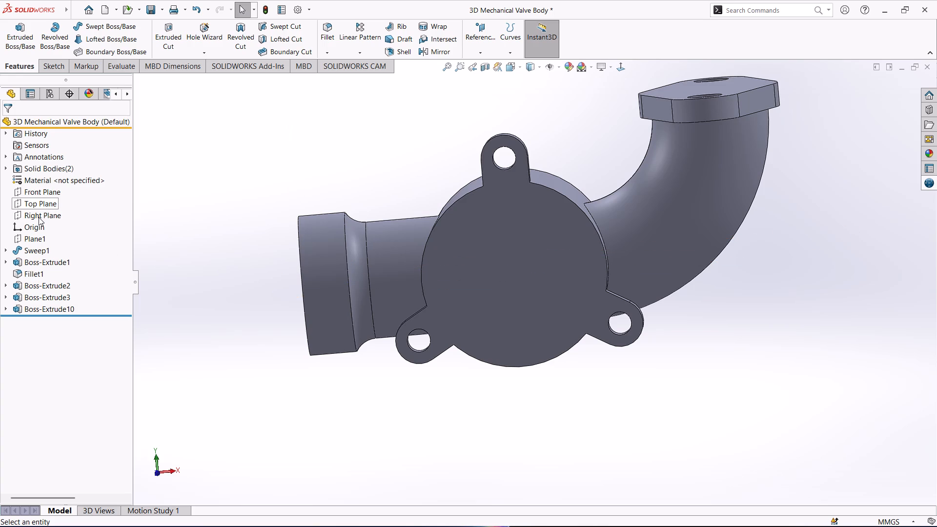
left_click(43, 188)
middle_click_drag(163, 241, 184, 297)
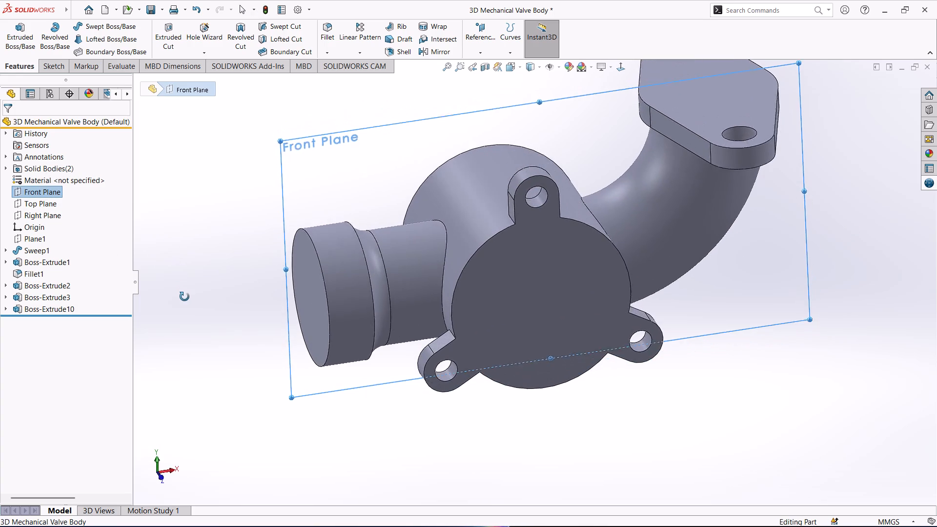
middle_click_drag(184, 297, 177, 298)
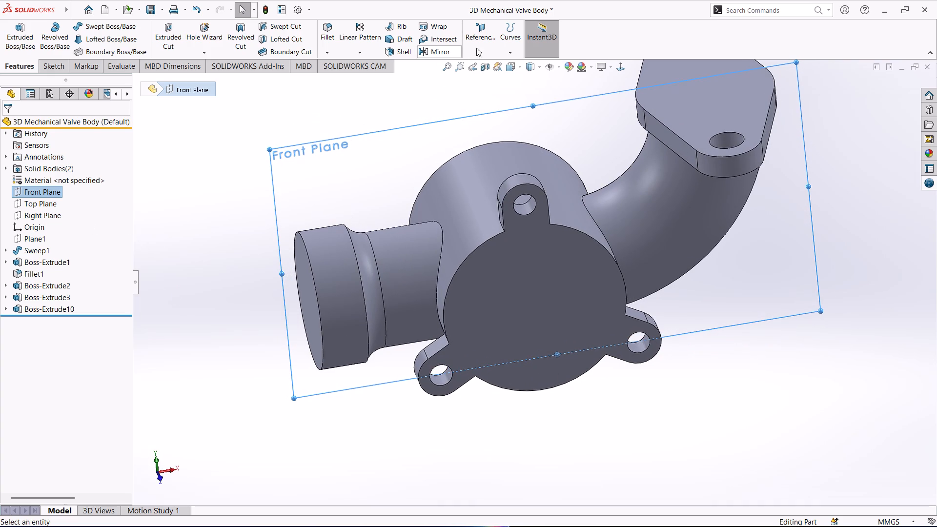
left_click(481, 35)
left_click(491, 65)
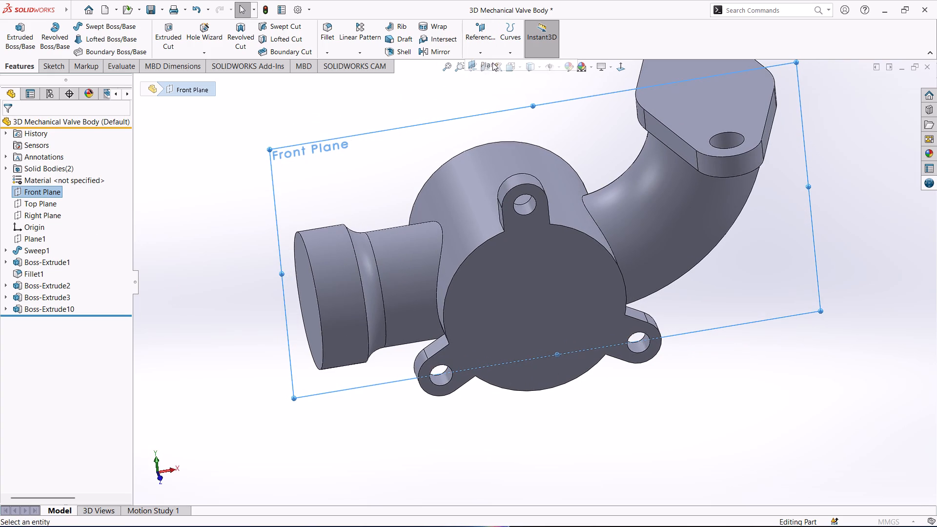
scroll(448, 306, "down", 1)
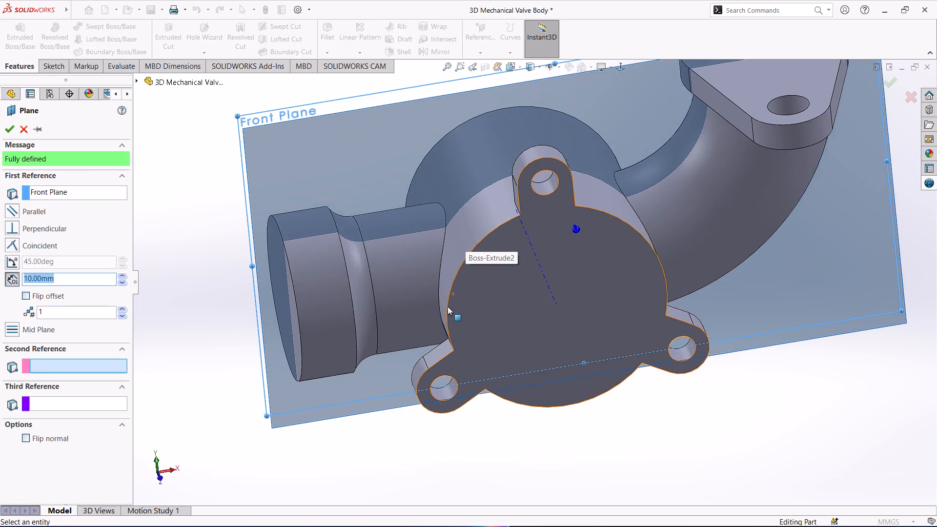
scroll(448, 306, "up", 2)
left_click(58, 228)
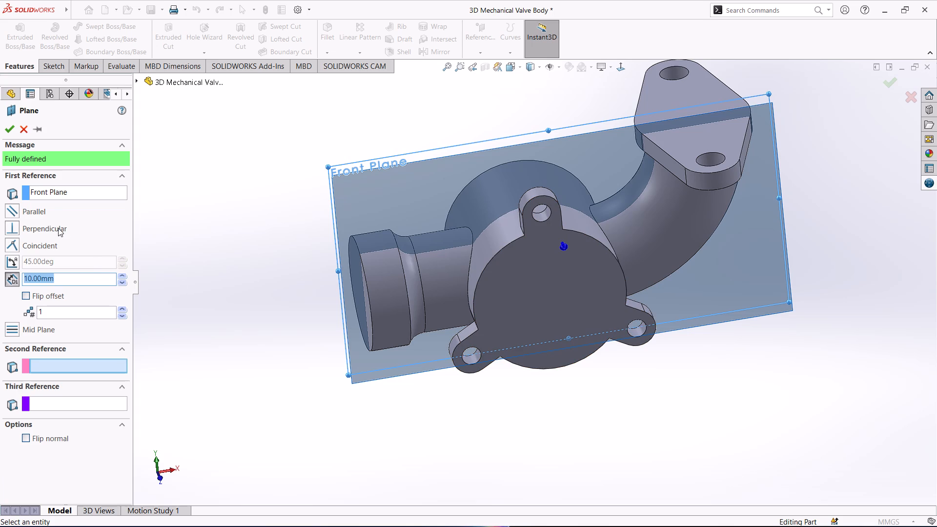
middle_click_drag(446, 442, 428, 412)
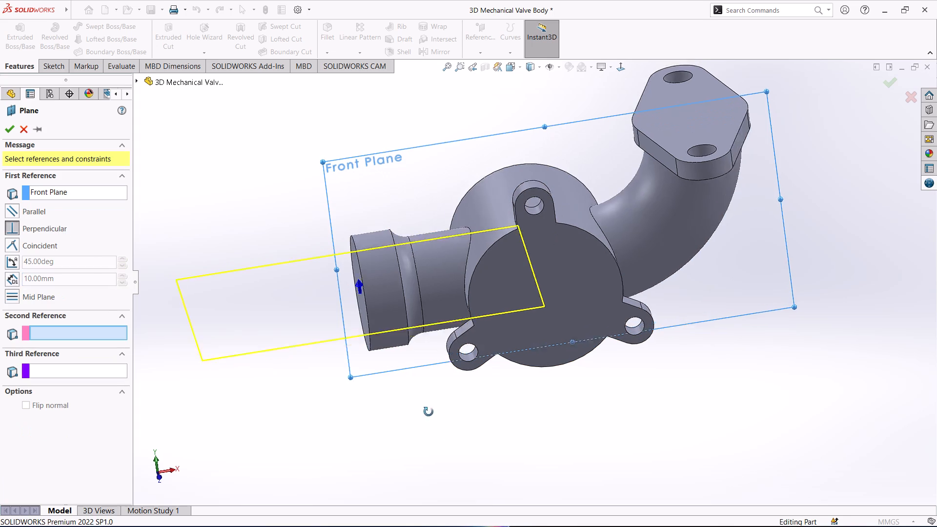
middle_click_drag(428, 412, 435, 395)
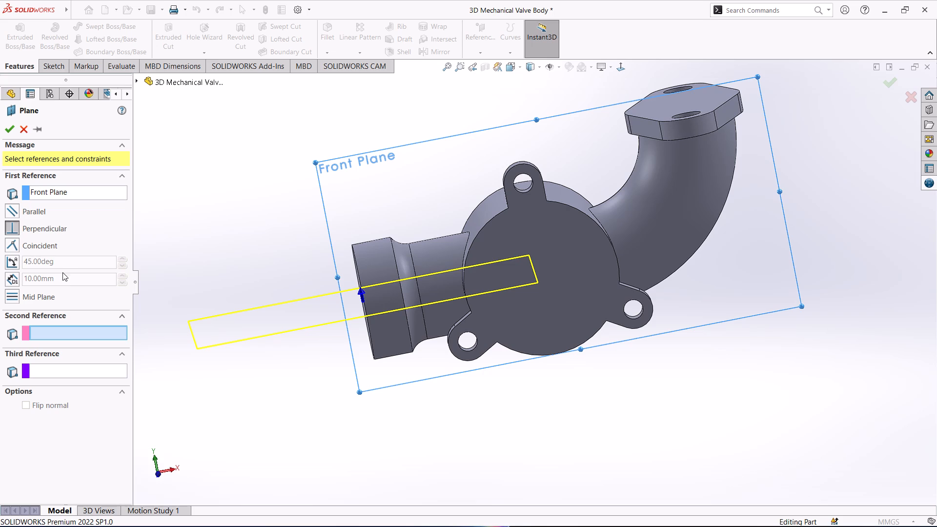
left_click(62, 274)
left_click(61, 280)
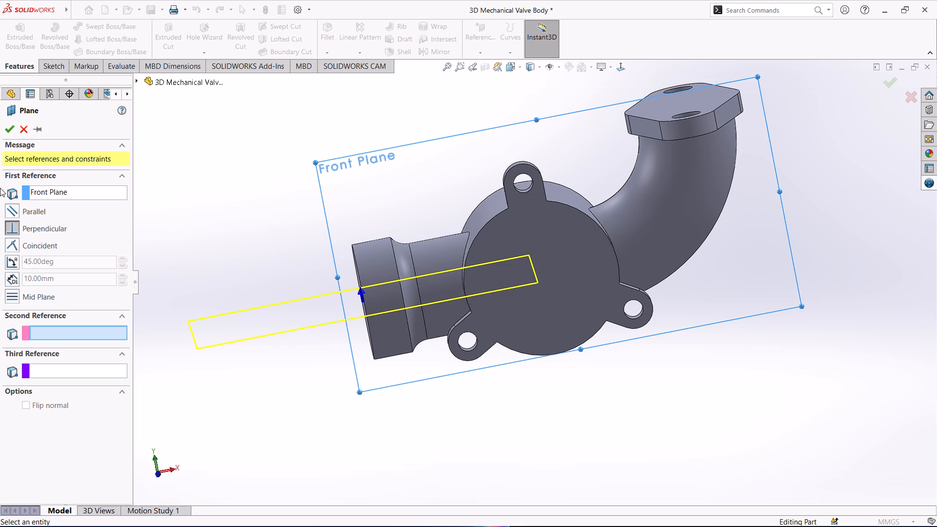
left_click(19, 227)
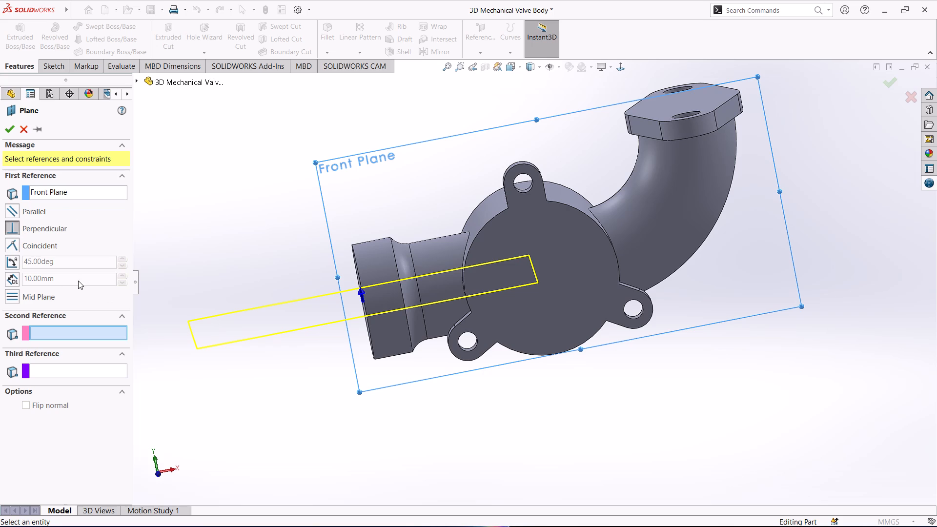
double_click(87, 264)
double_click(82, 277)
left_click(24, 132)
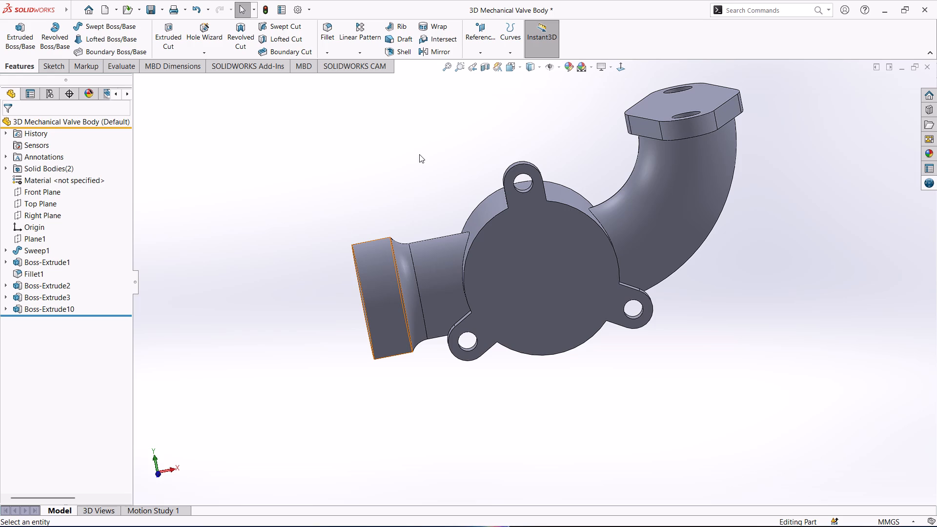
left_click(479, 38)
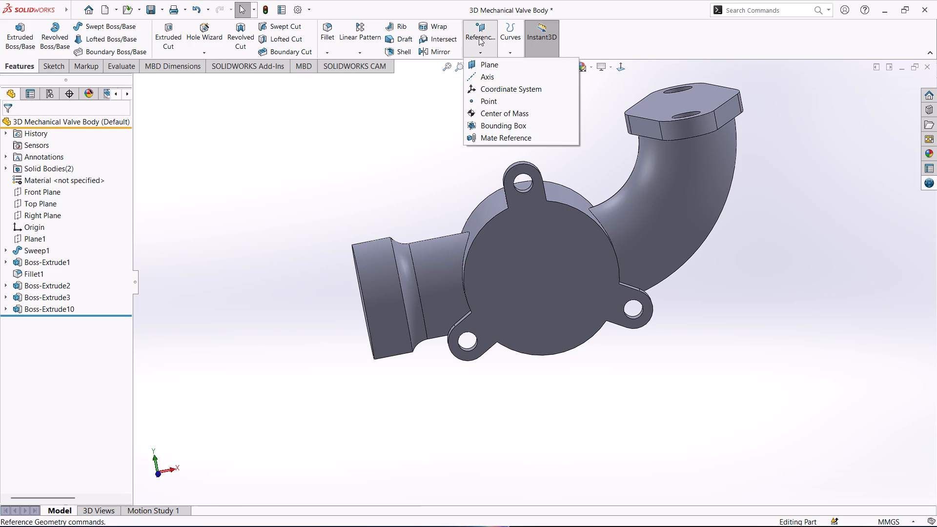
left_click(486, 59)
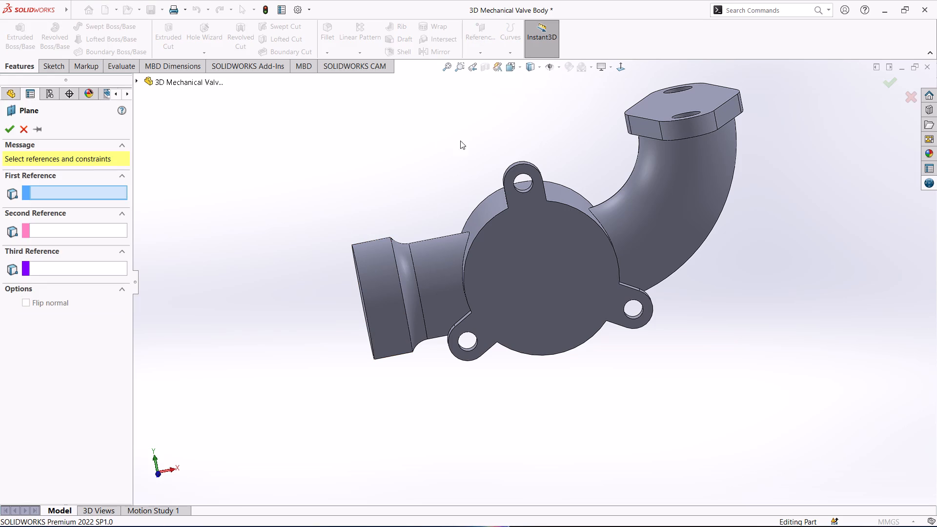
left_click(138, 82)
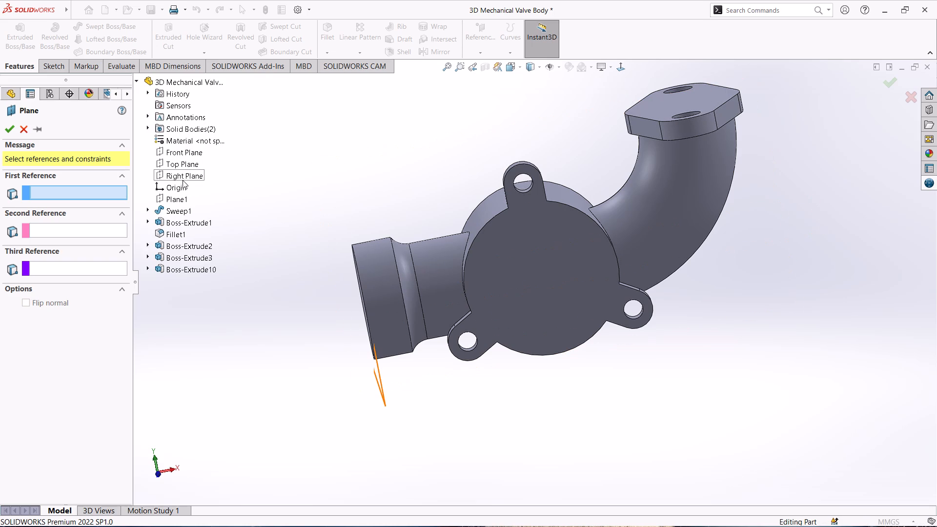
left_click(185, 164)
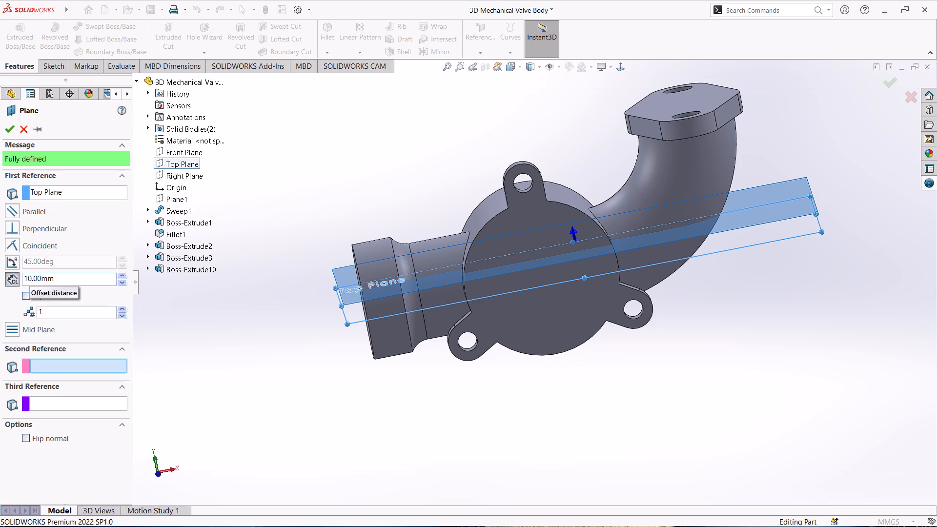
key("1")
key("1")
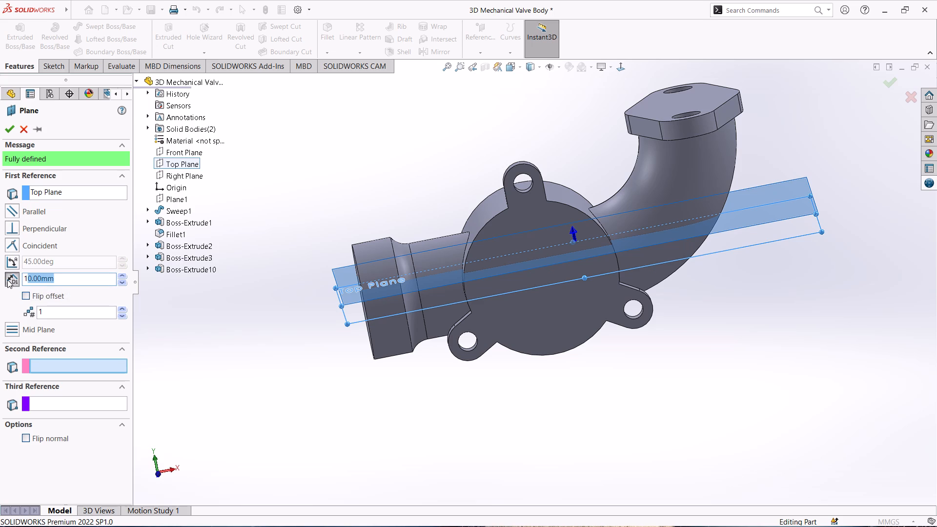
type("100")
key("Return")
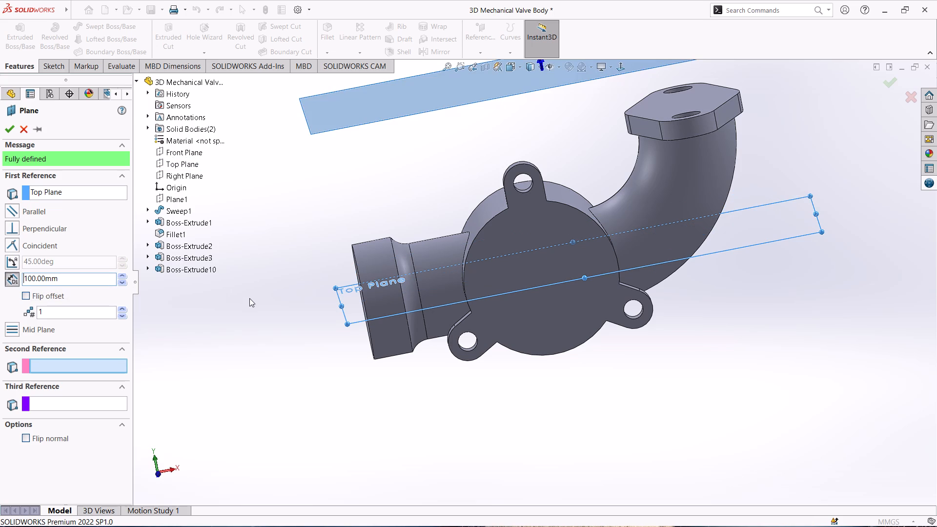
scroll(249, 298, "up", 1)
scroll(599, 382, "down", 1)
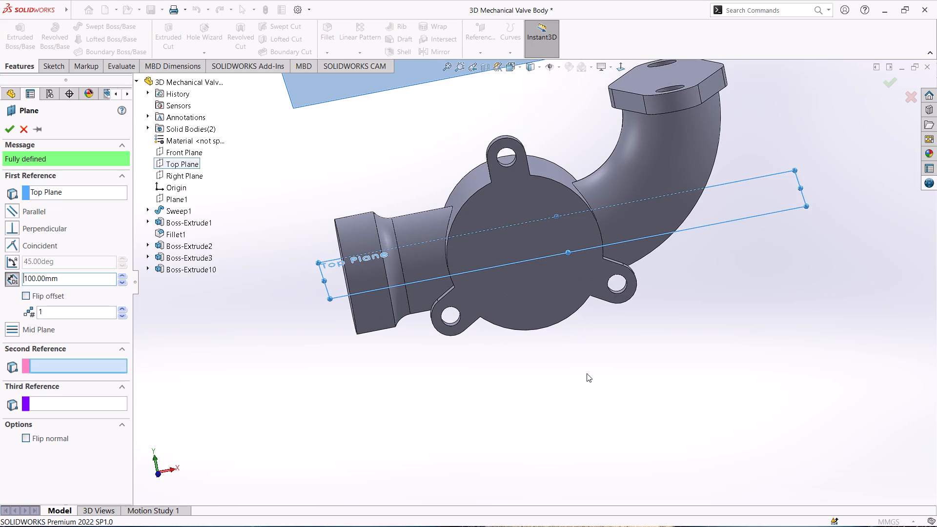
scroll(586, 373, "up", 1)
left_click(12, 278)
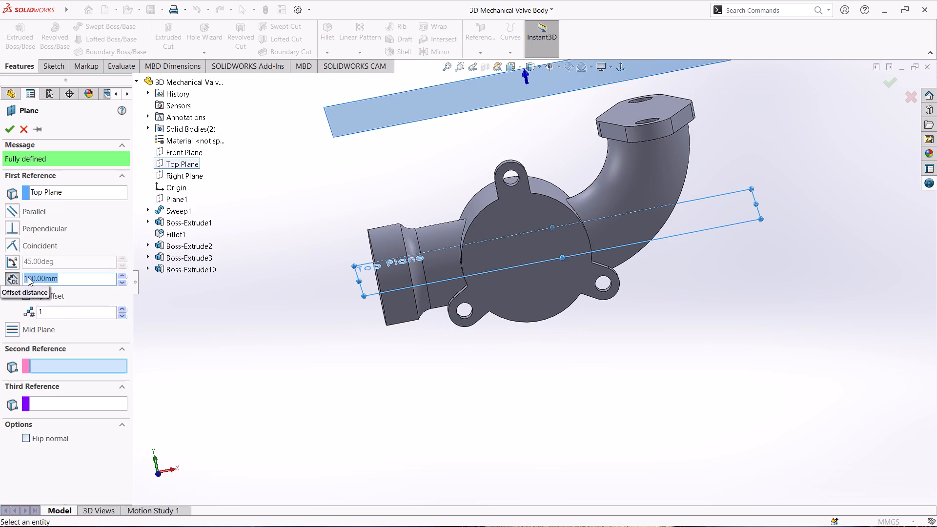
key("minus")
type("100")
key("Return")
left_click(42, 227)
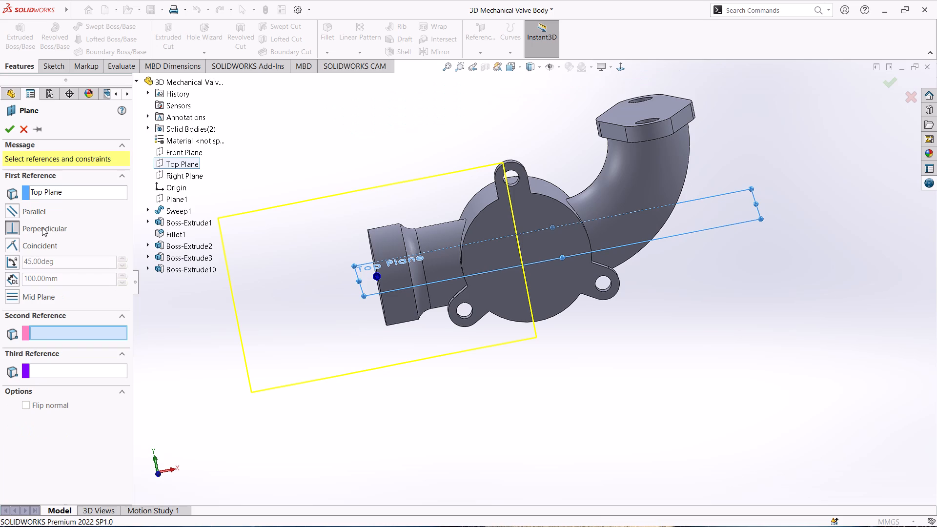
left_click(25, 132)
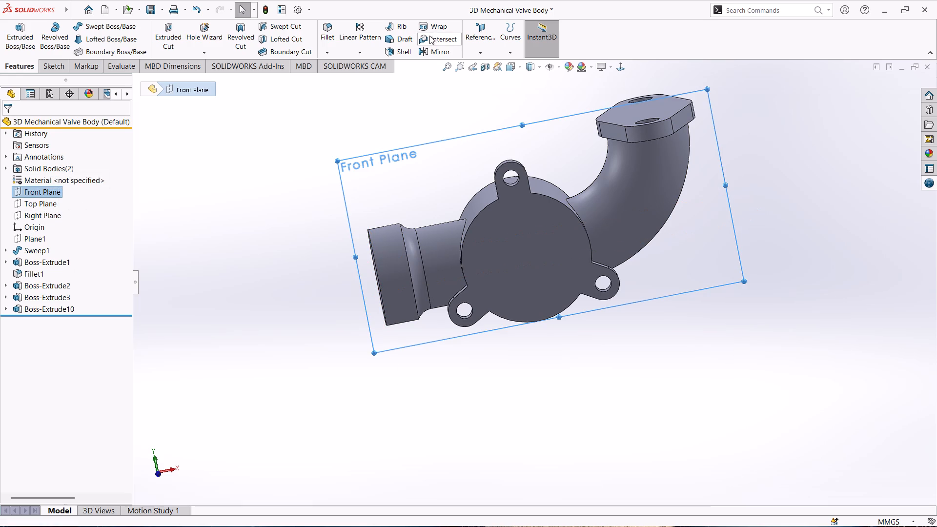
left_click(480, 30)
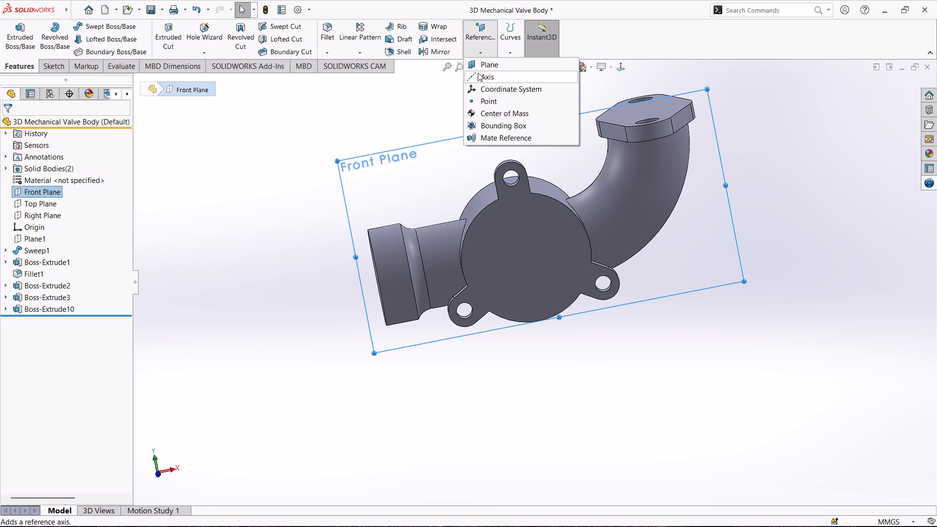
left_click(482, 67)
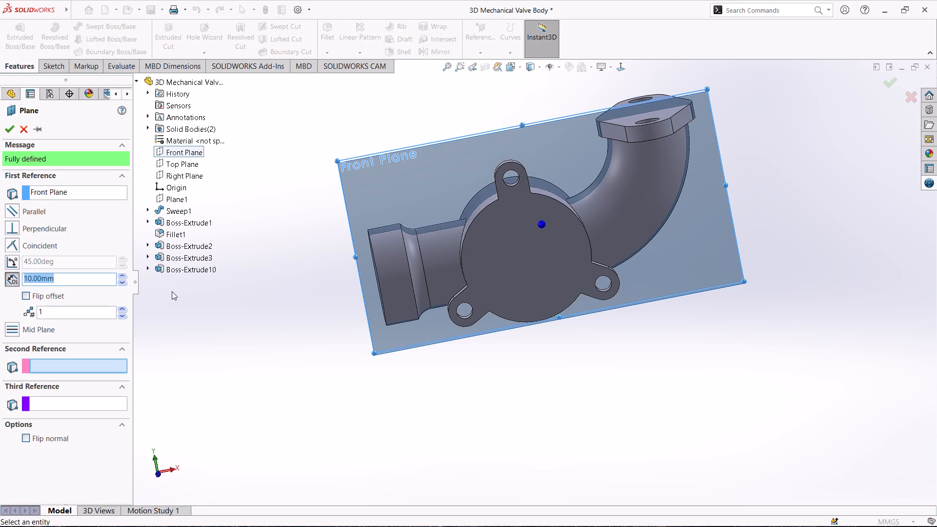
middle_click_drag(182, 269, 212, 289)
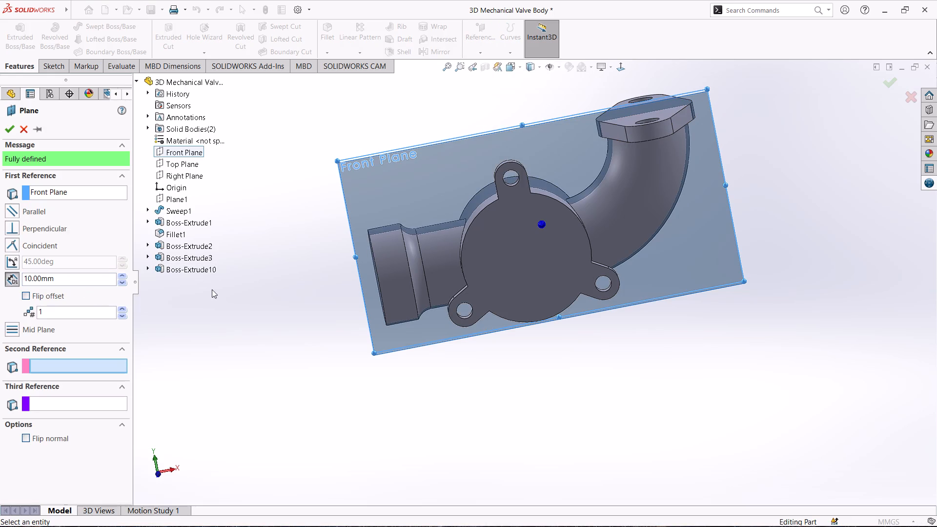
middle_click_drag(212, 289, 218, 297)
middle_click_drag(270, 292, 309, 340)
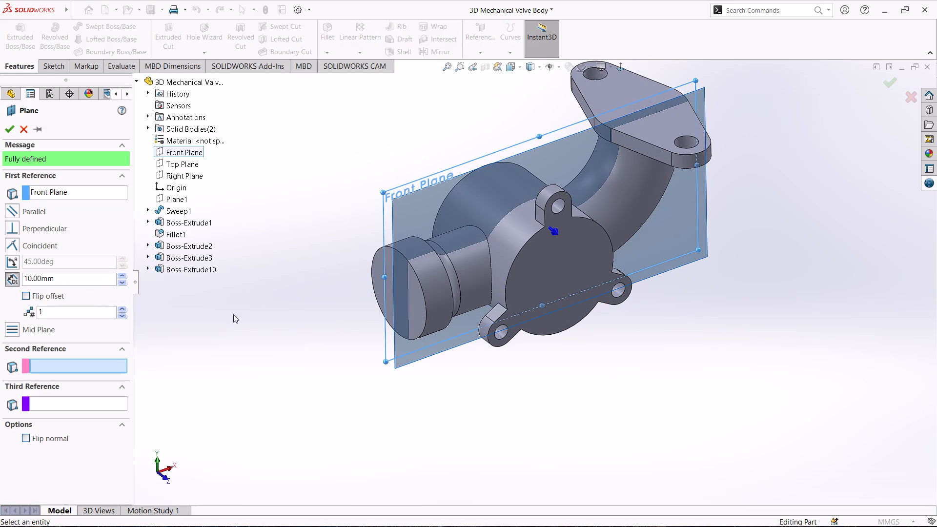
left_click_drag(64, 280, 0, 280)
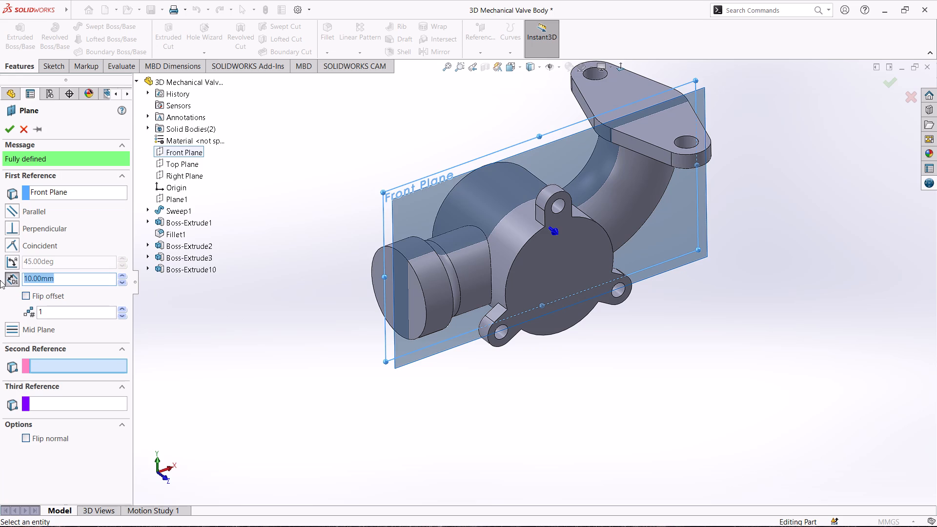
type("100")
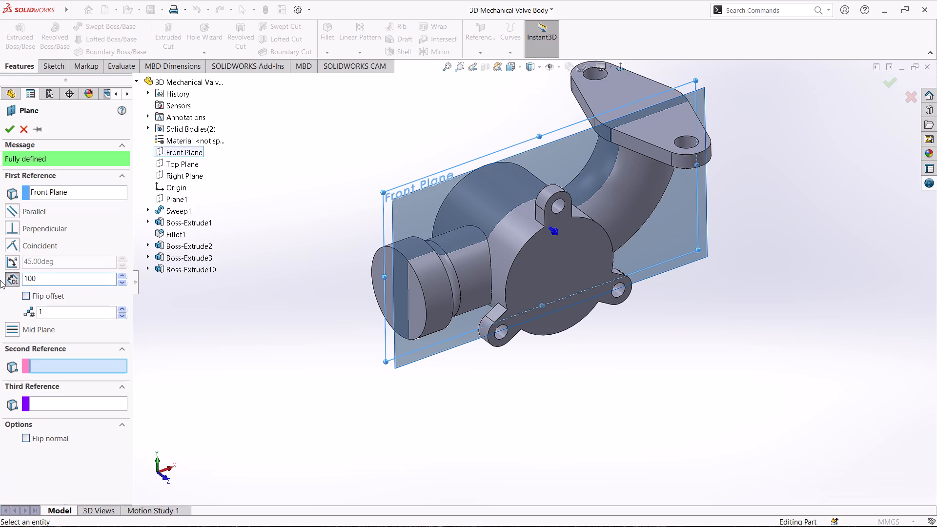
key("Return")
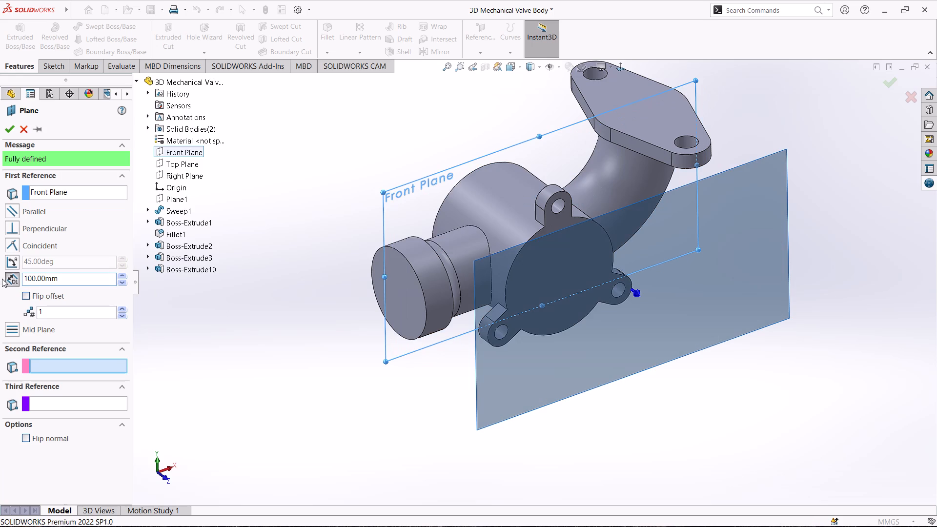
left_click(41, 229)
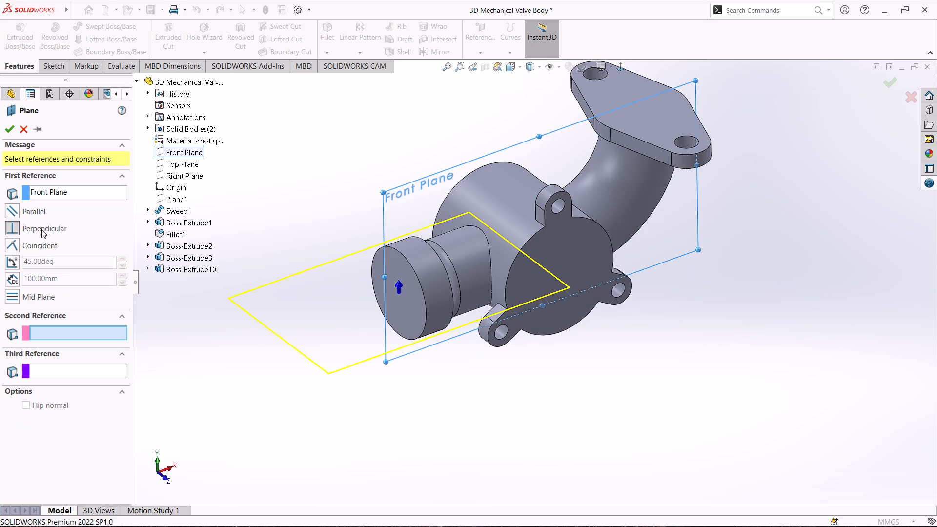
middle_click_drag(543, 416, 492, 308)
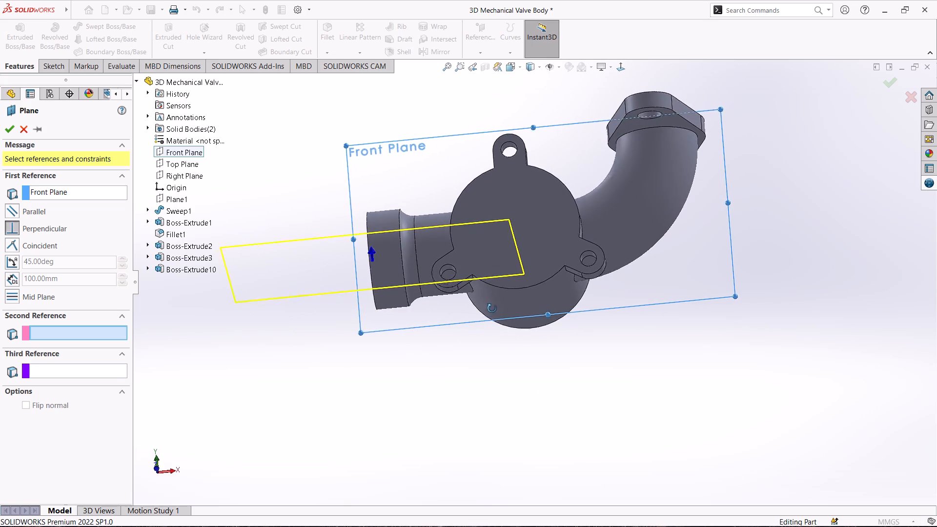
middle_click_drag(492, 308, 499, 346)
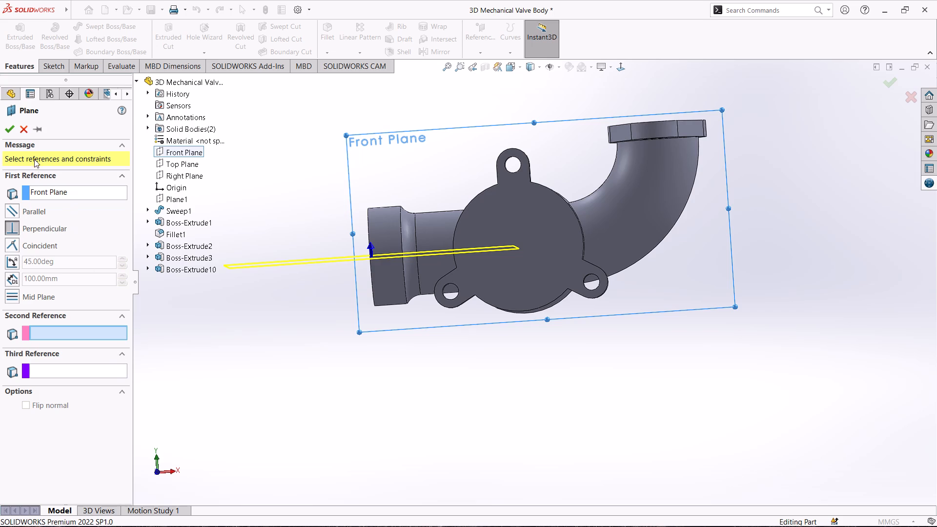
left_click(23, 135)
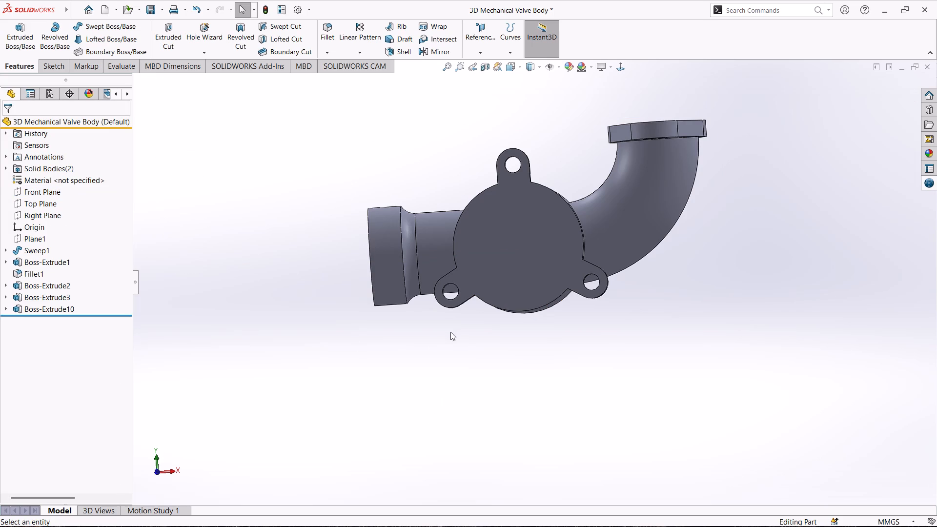
Create a reference plane offset 100 mm from the Top Plane, with the offset flipped so it lies below the valve body.
left_click(34, 198)
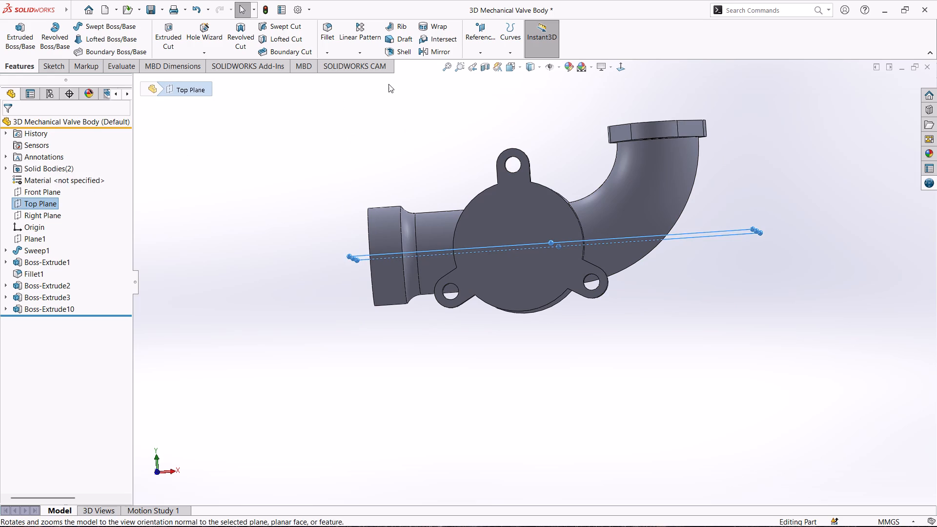
left_click(483, 36)
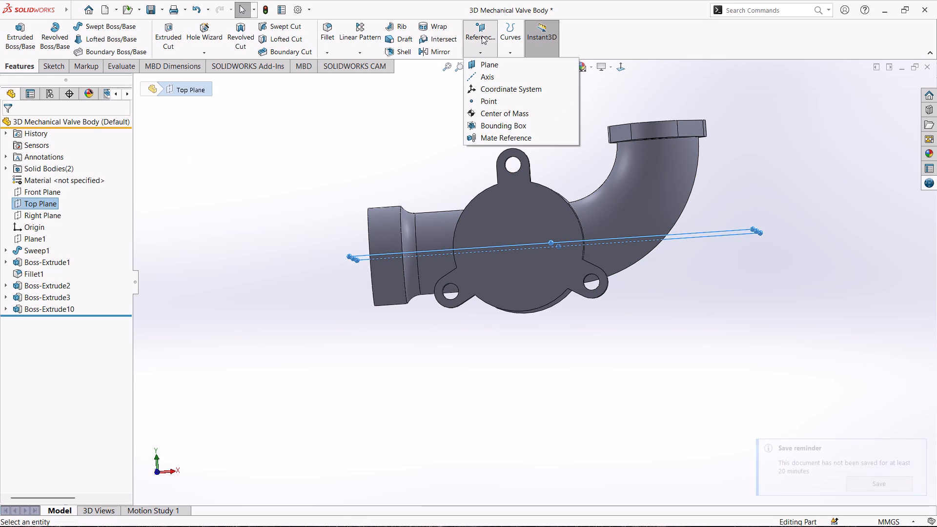
left_click(493, 65)
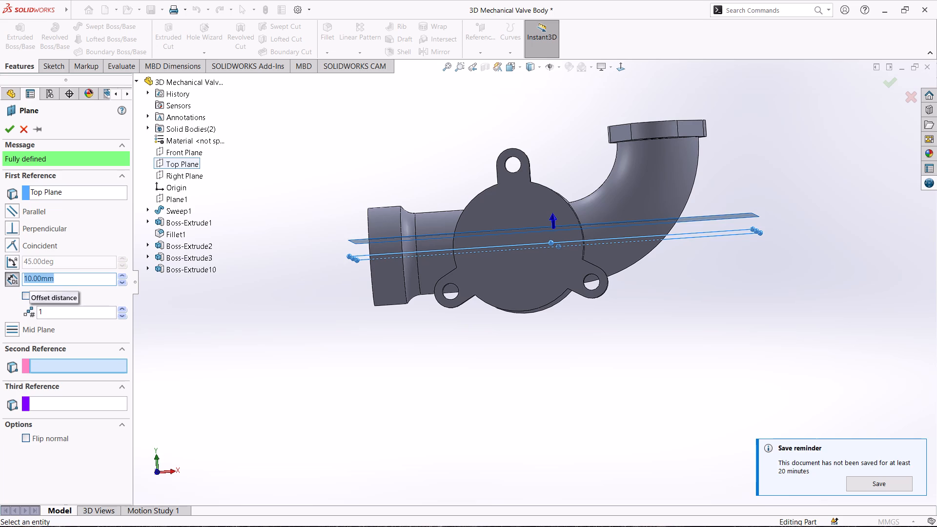
type("100")
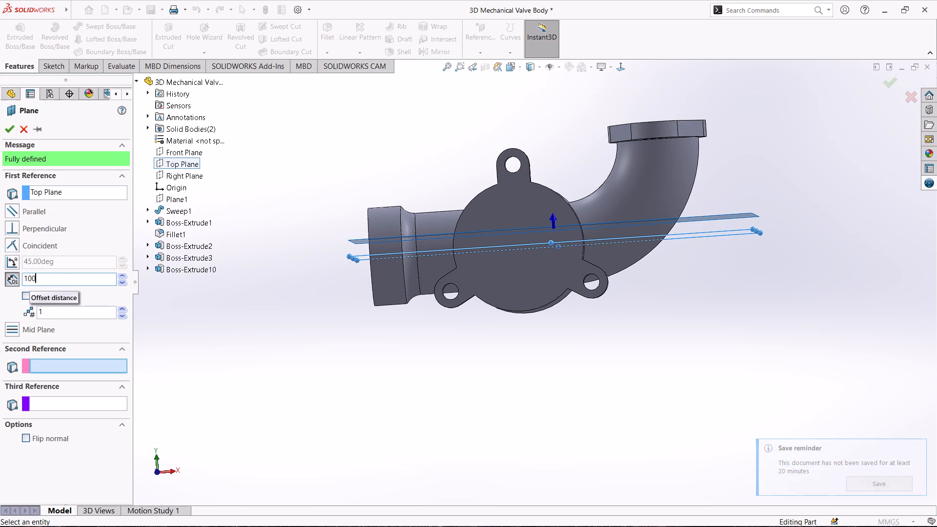
key("Return")
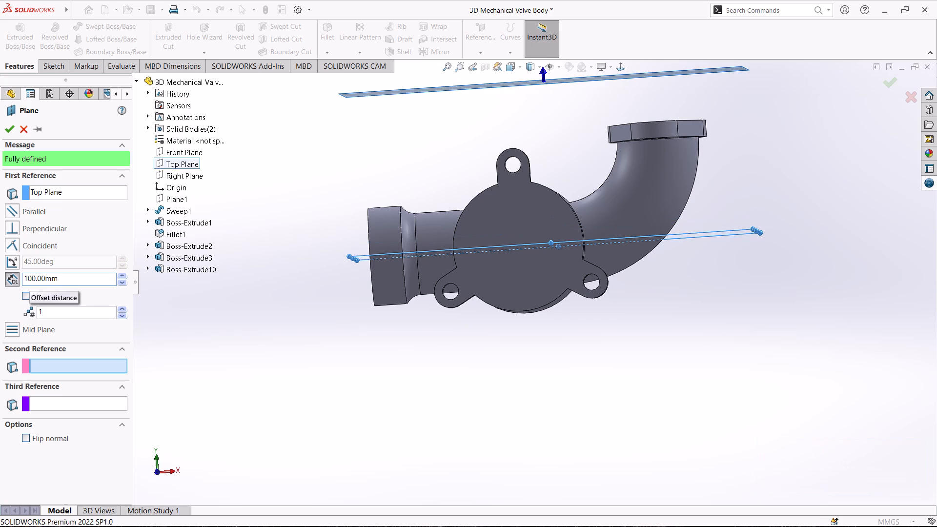
left_click(23, 295)
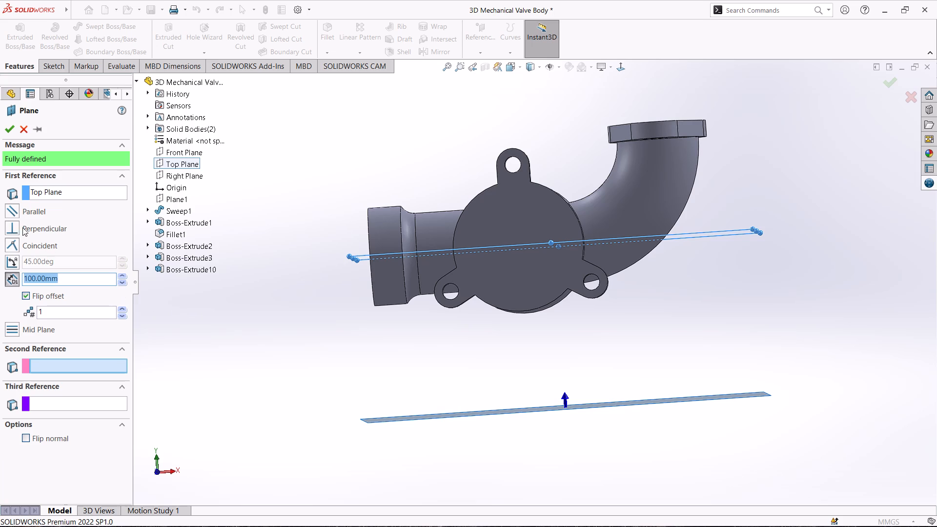
left_click(8, 127)
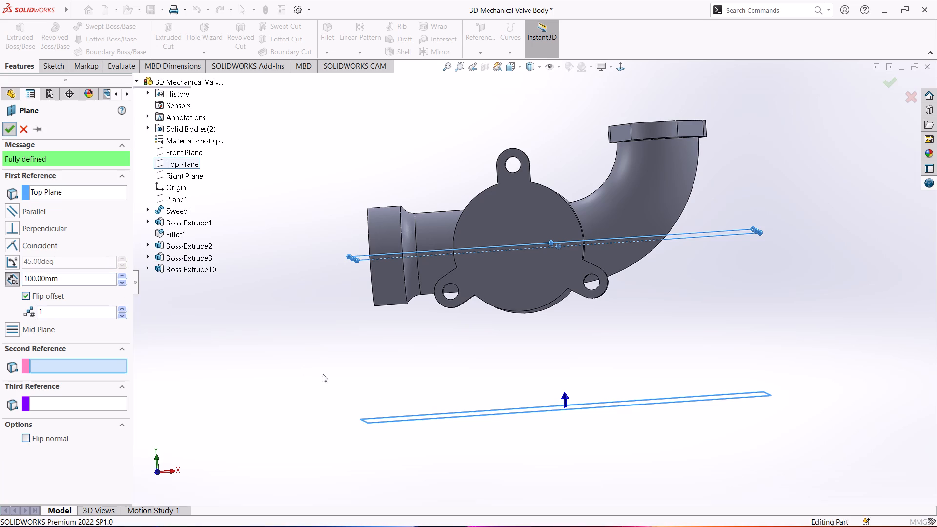
scroll(491, 425, "down", 1)
scroll(534, 425, "up", 1)
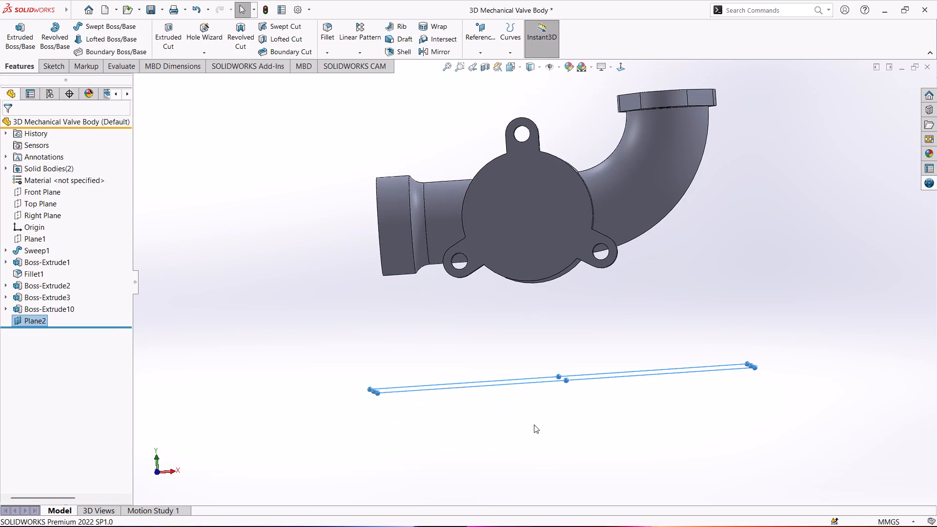
middle_click_drag(603, 439, 587, 407)
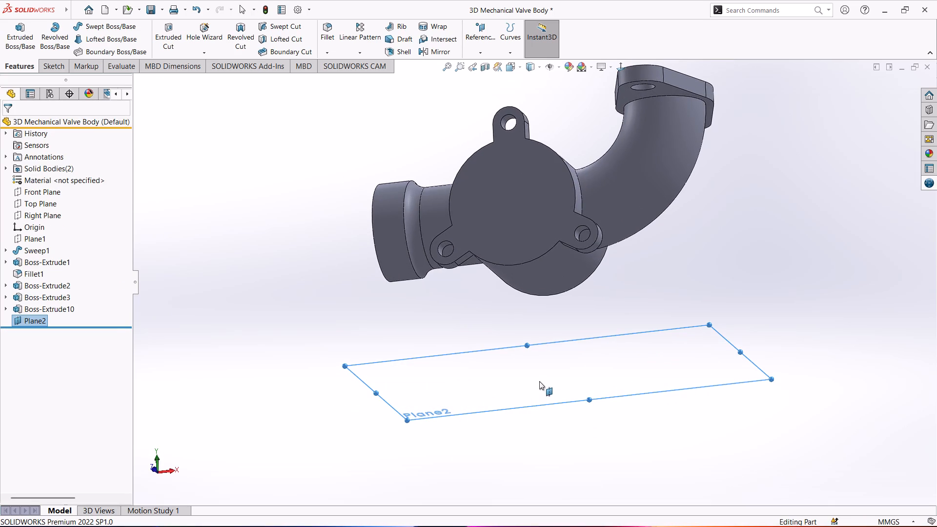
Start a sketch on the offset plane below the valve body, with the view square to the plane from the underside.
middle_click_drag(754, 434, 732, 400)
left_click(533, 370)
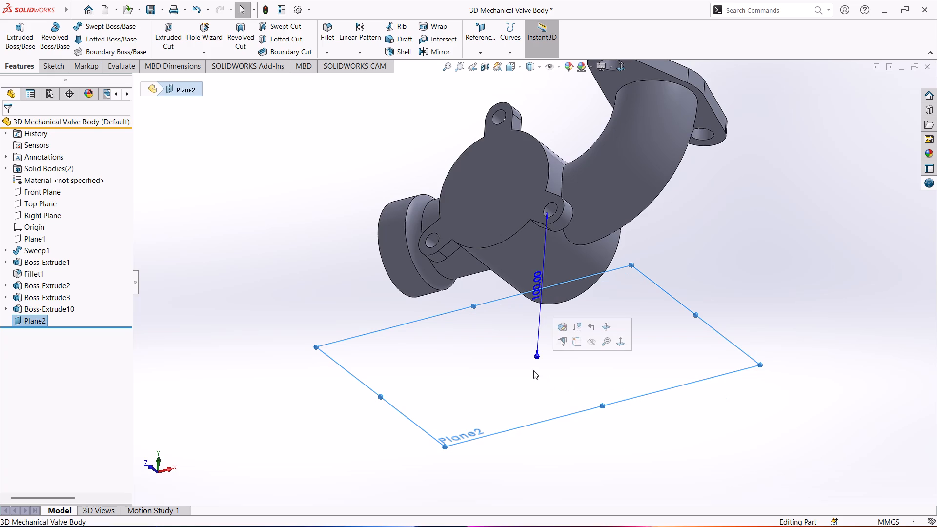
left_click(576, 338)
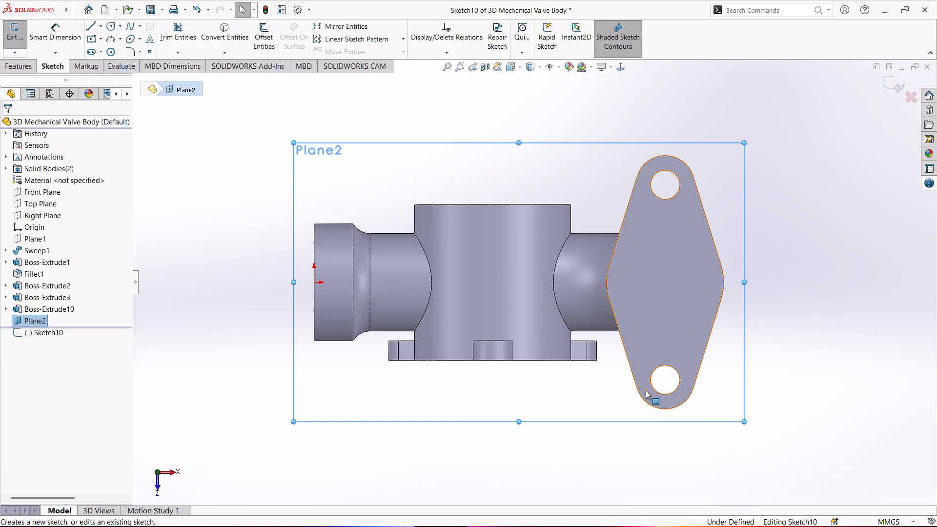
middle_click_drag(816, 346, 806, 336)
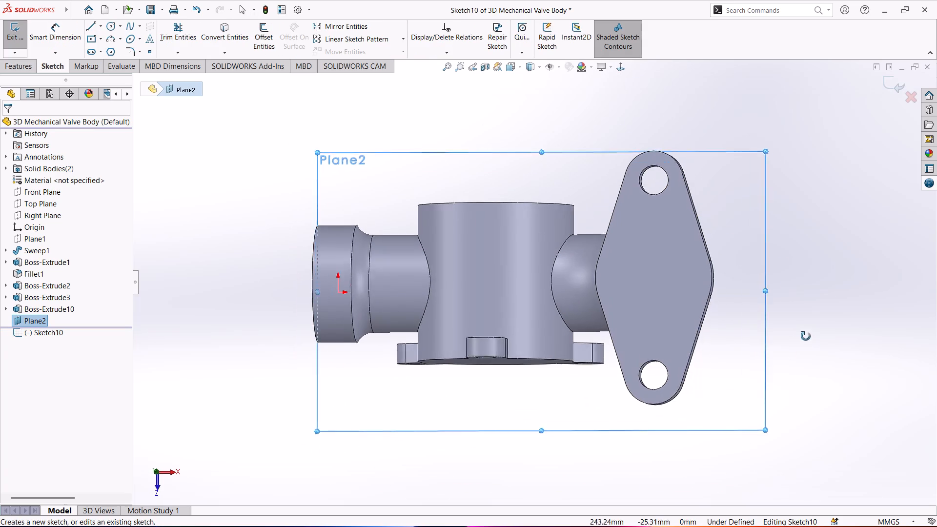
middle_click_drag(806, 336, 625, 322)
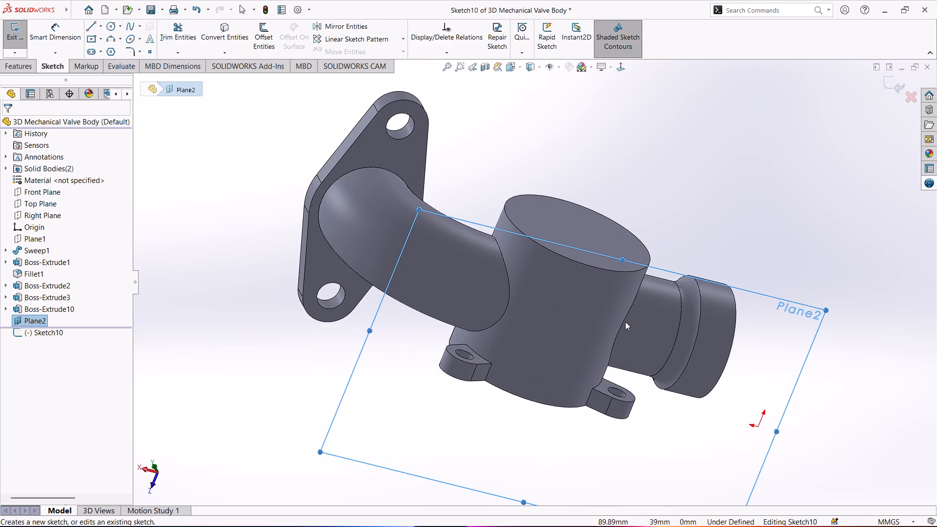
scroll(586, 393, "down", 2)
scroll(603, 371, "up", 3)
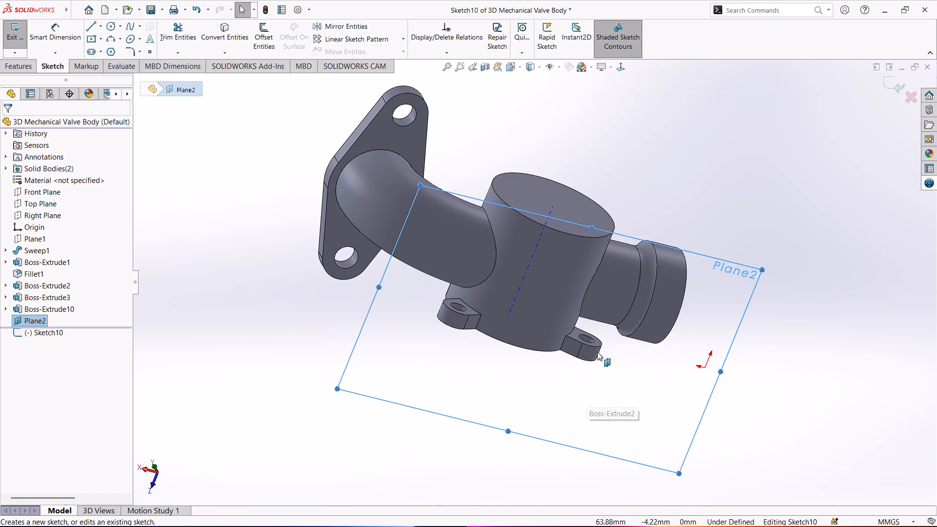
middle_click_drag(494, 367, 481, 403)
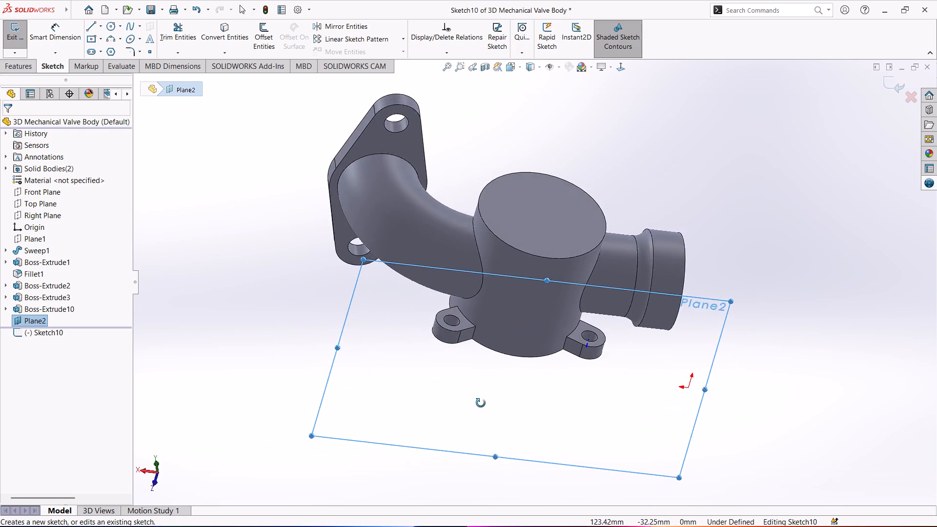
middle_click_drag(481, 403, 474, 362)
left_click(641, 359)
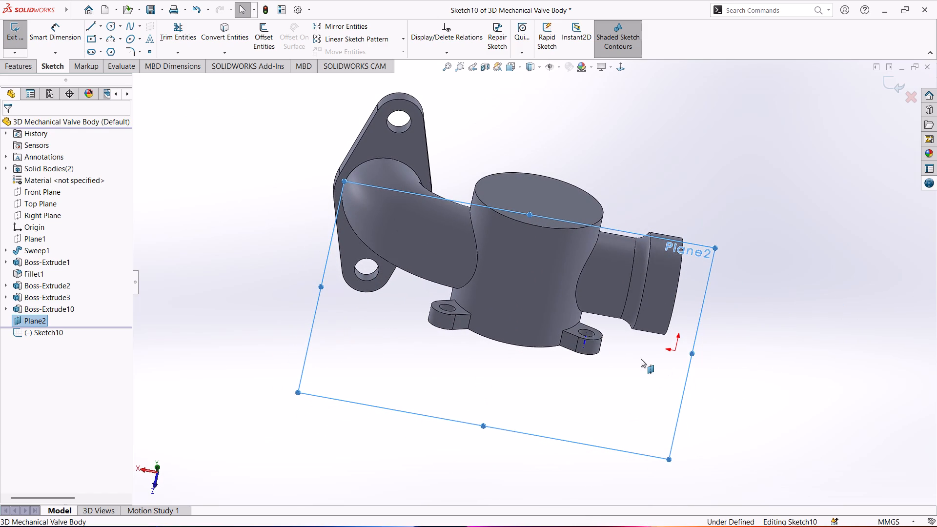
left_click(624, 65)
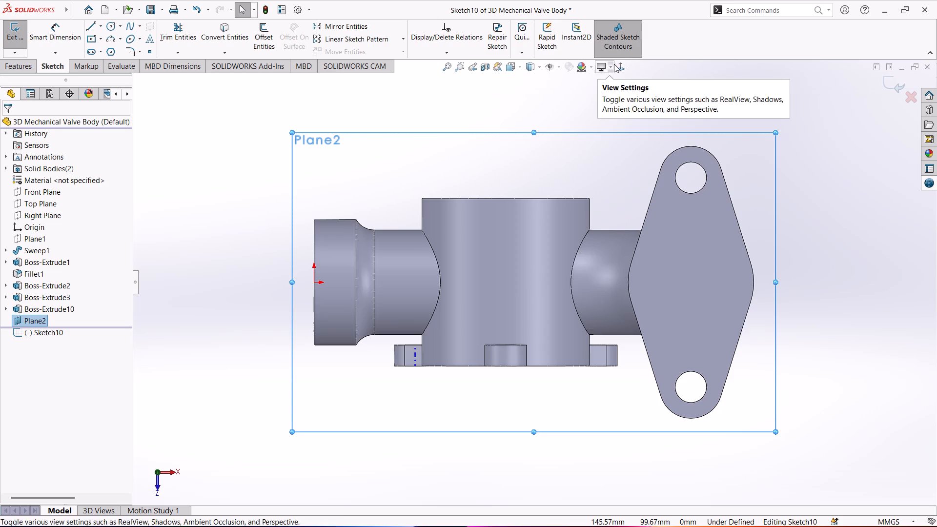
left_click(622, 65)
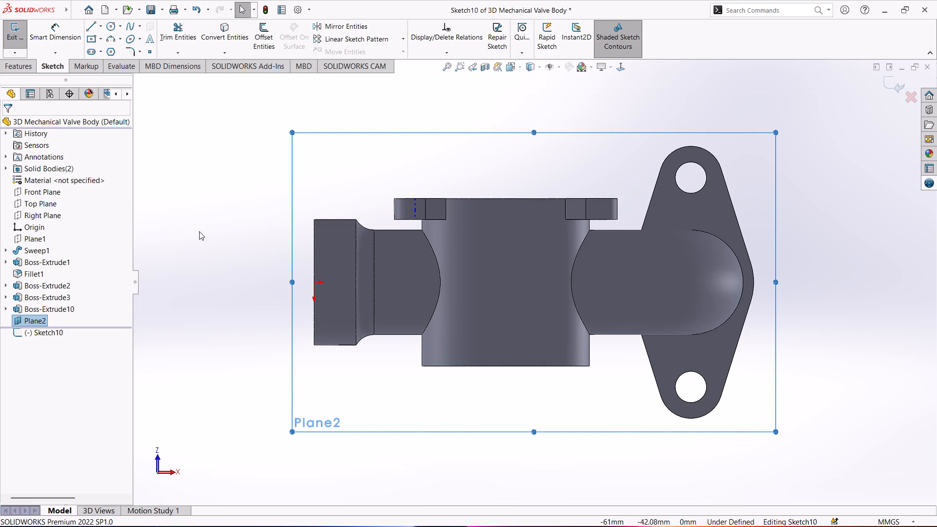
Sketch two concentric circles of 100 mm and 80 mm diameter below the cylinder, centred in line with the origin.
right_click_drag(206, 235, 259, 230)
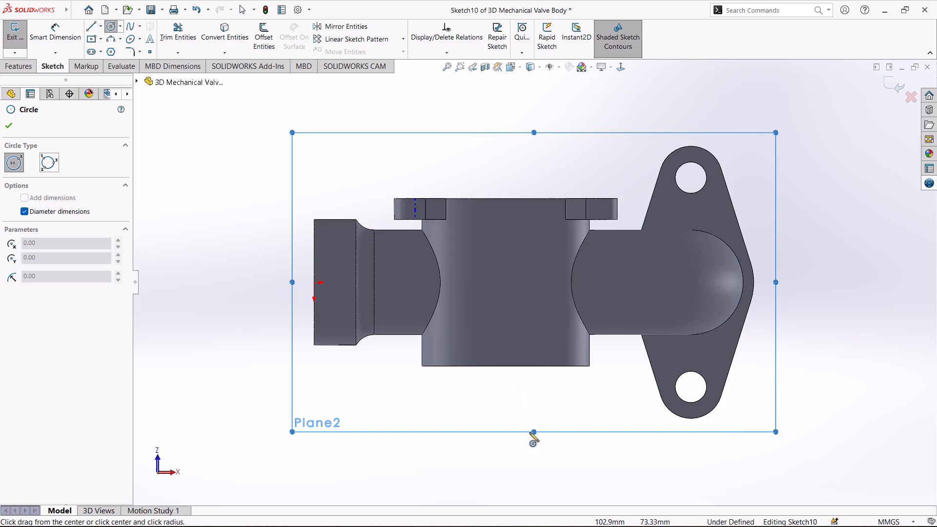
left_click(512, 282)
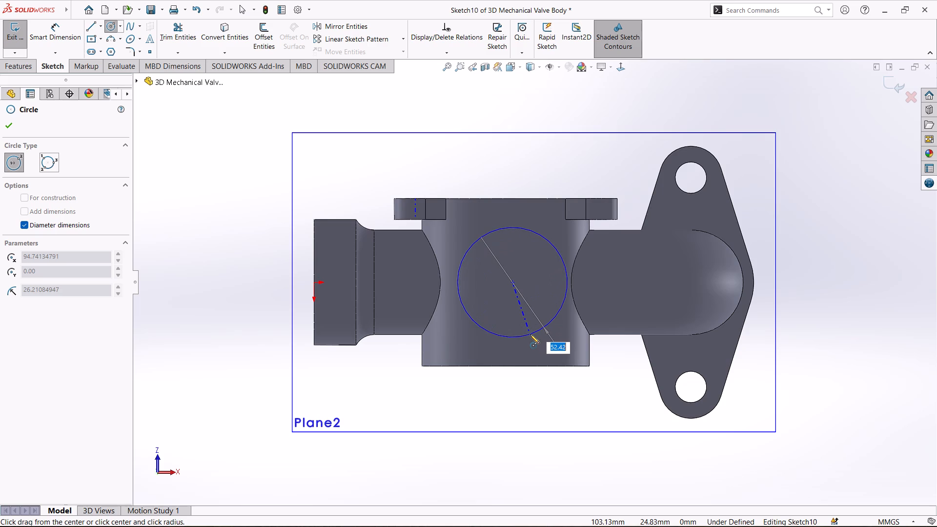
type("100")
key("Return")
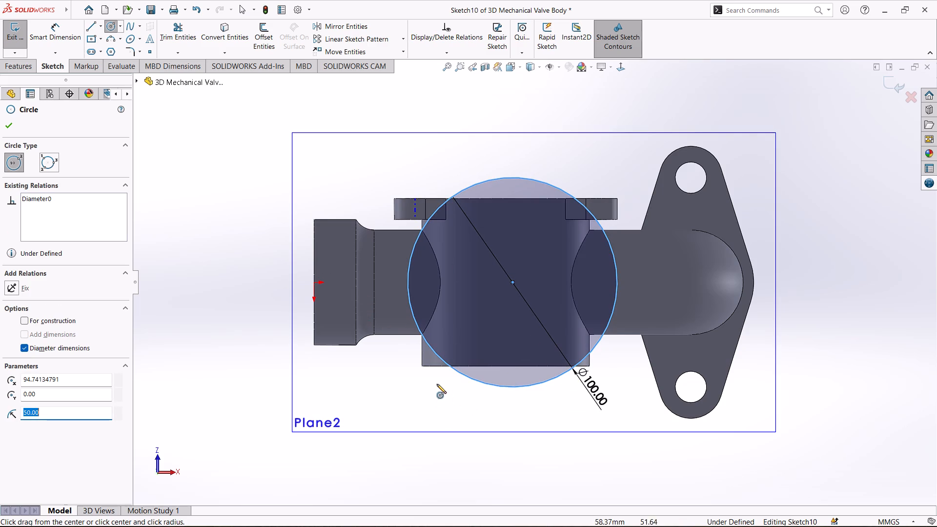
left_click(513, 282)
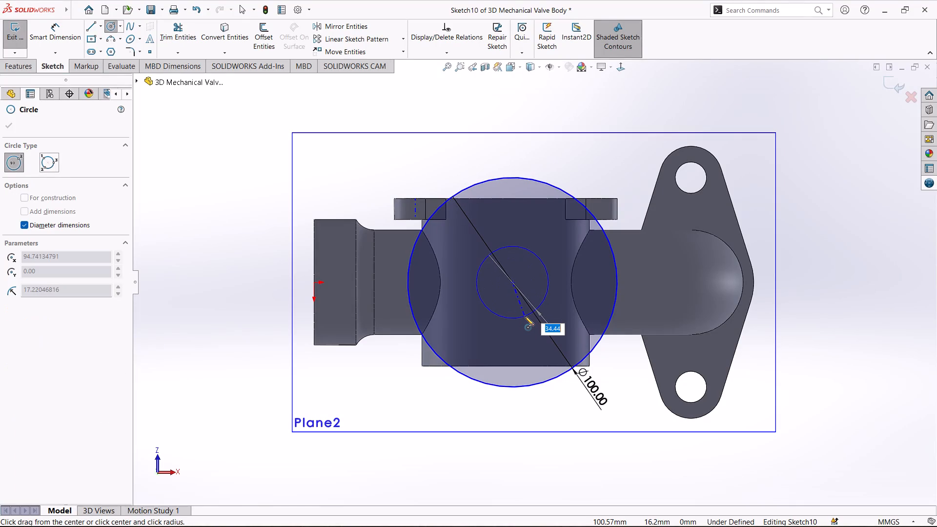
type("80")
key("Return")
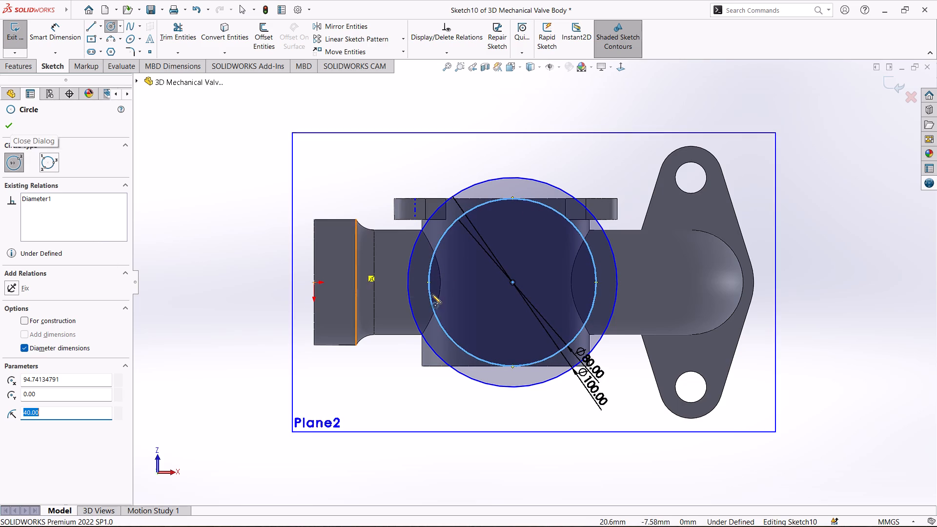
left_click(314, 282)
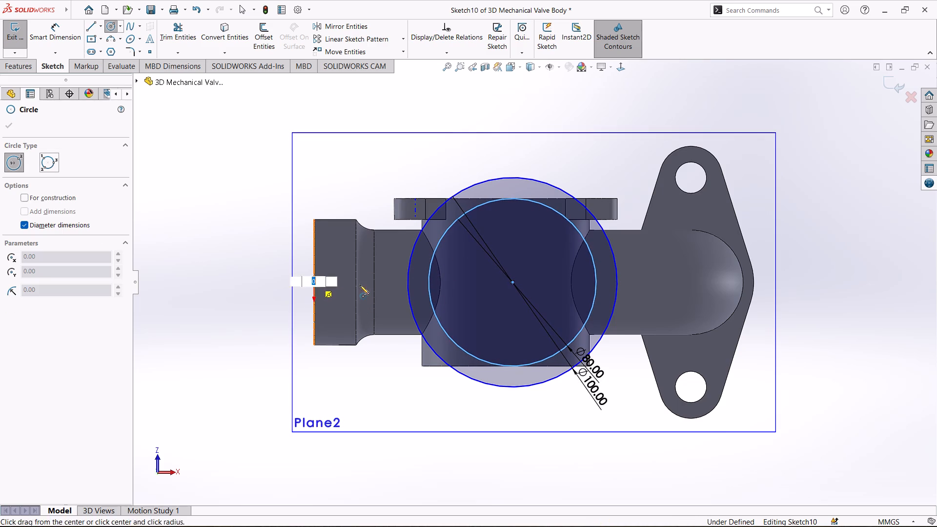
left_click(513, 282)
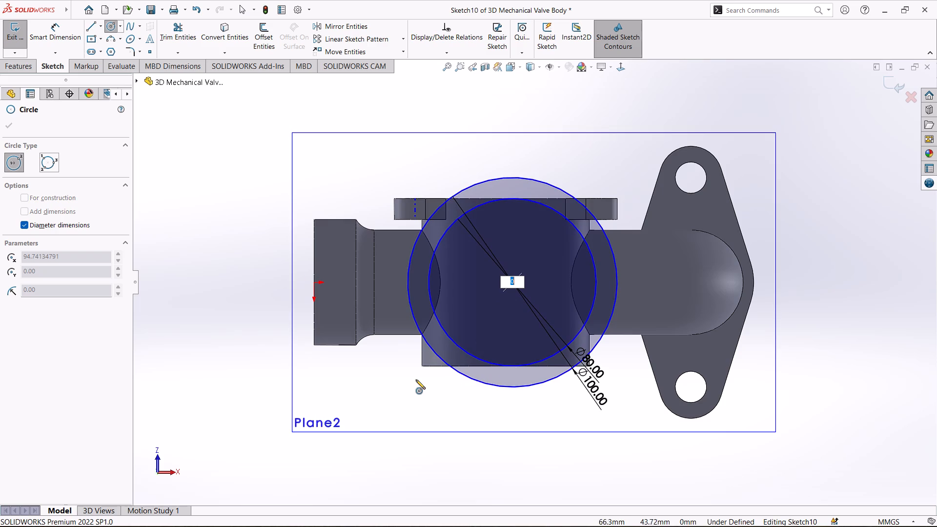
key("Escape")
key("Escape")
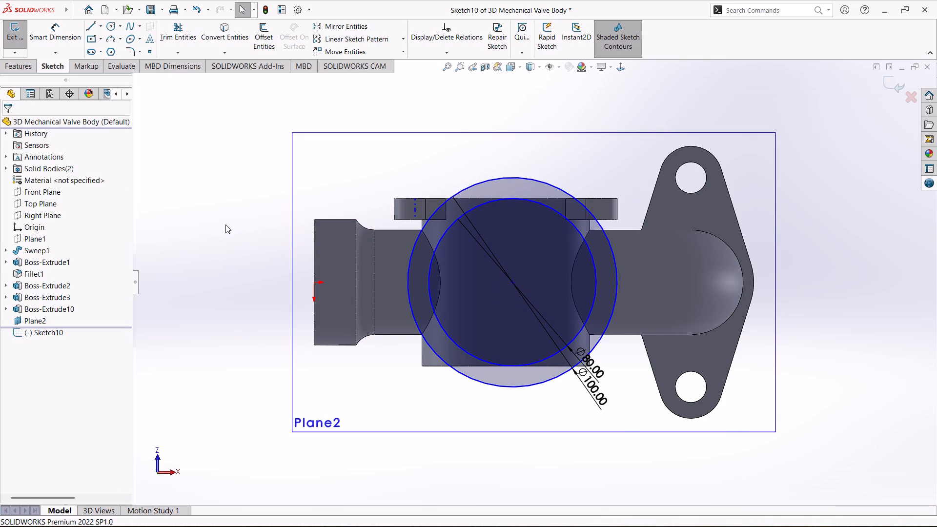
Dimension the concentric circles' centre 90 mm horizontally from the origin.
right_click_drag(225, 224, 233, 173)
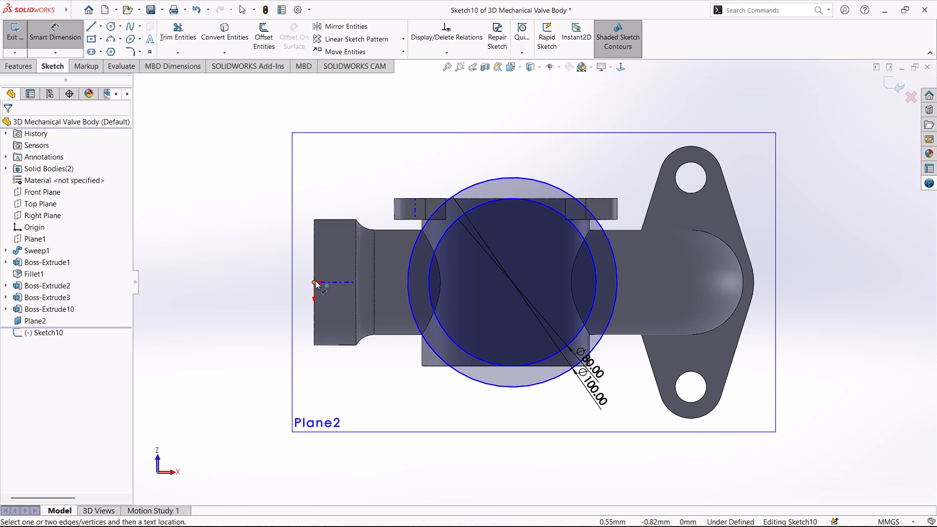
left_click(314, 281)
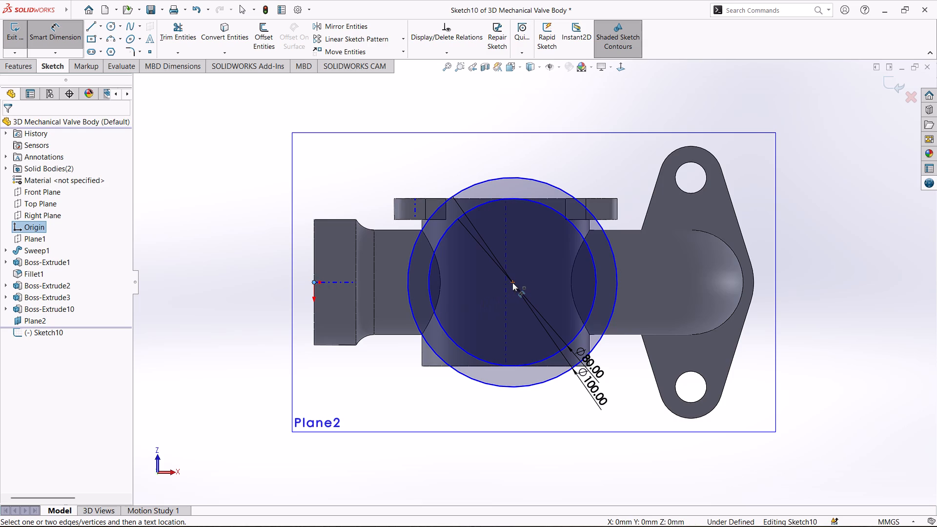
left_click(512, 283)
left_click(435, 152)
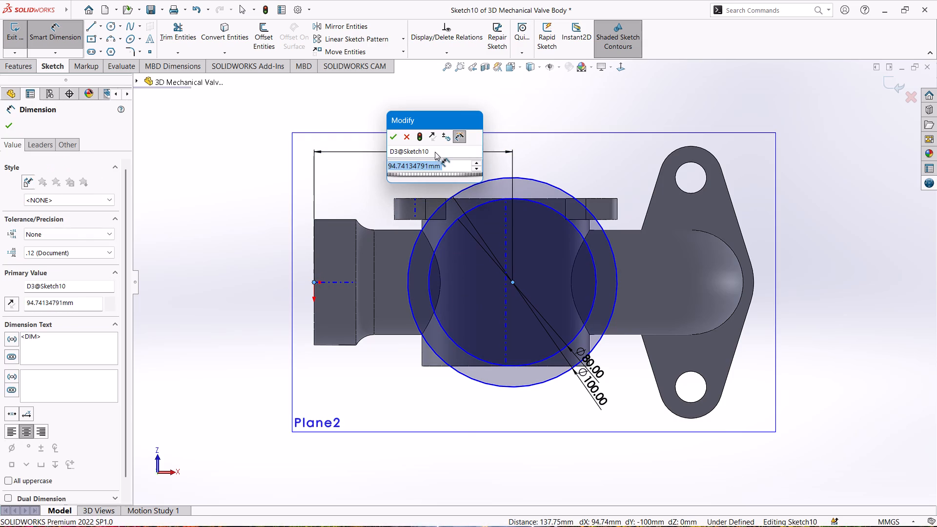
type("90")
key("Return")
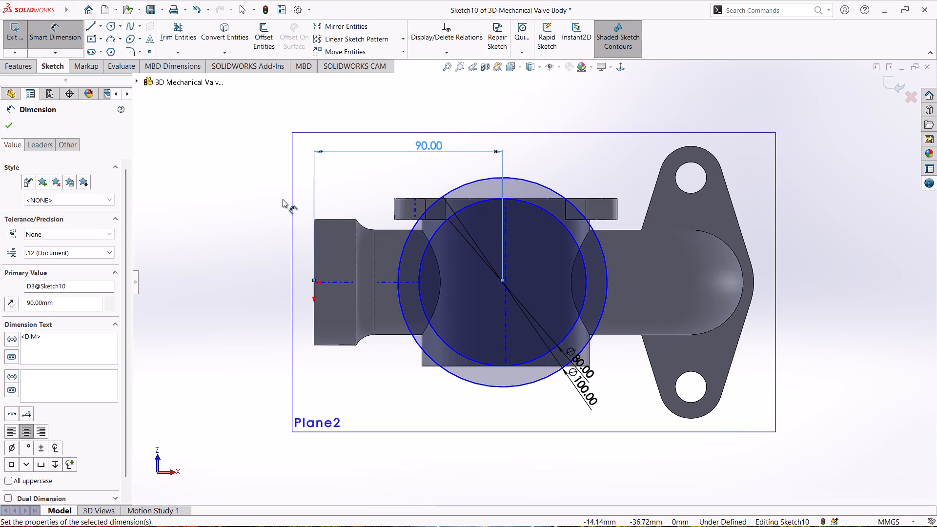
left_click(5, 126)
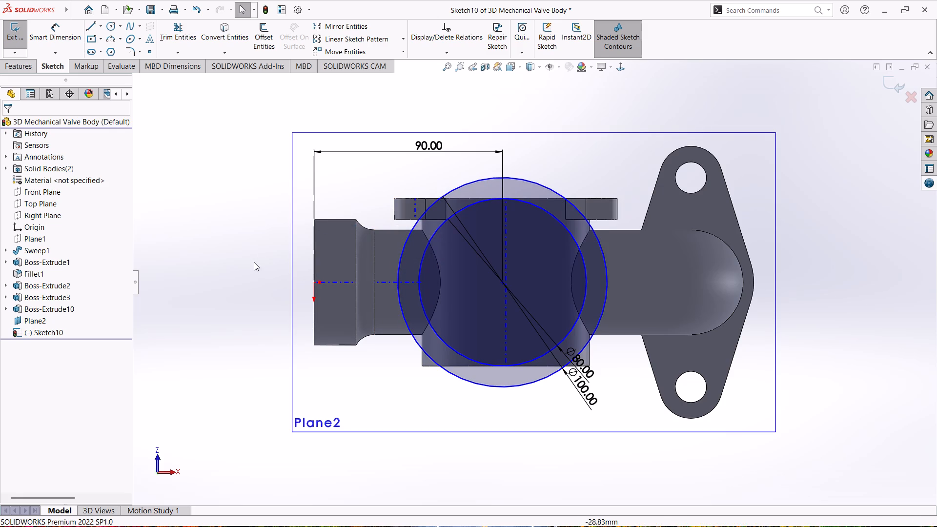
Sketch two vertical lines, about 75 mm and 96 mm long, on either side of the circles at the outer lug edges.
left_click(92, 23)
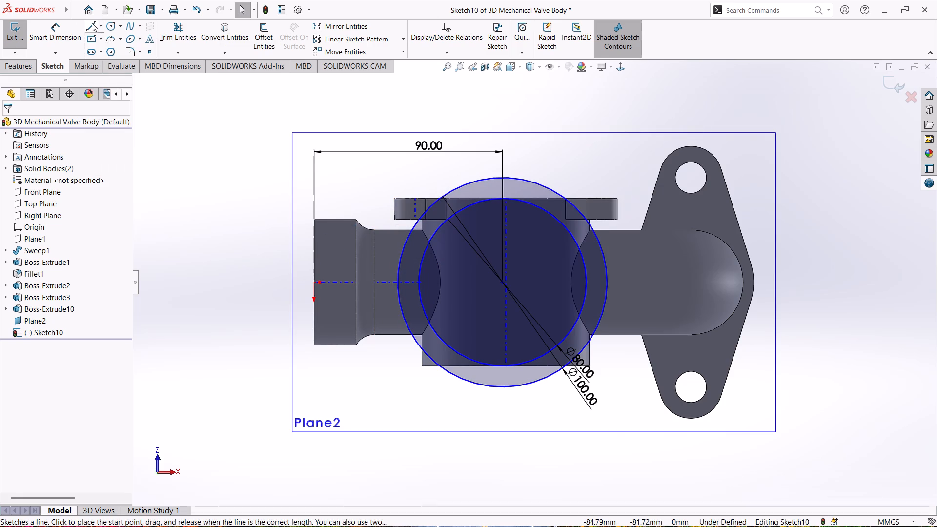
left_click(393, 212)
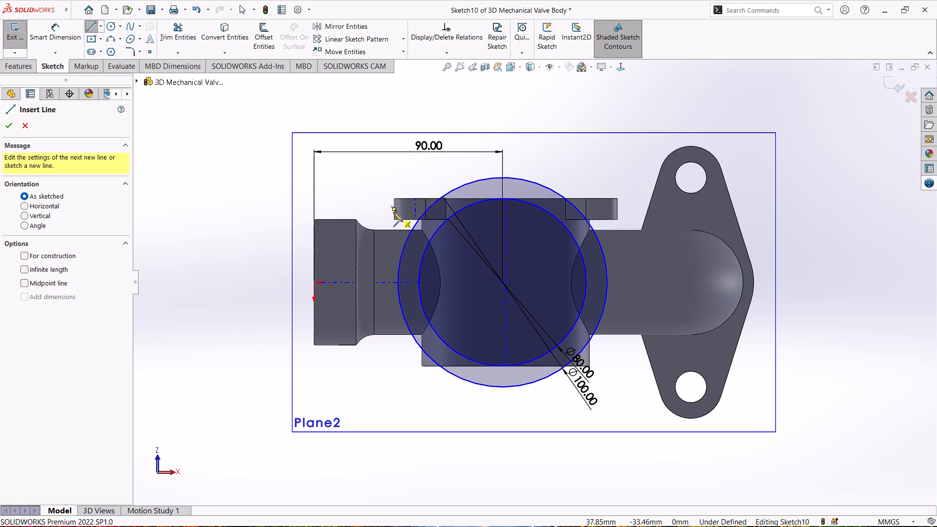
left_click(393, 369)
key("Escape")
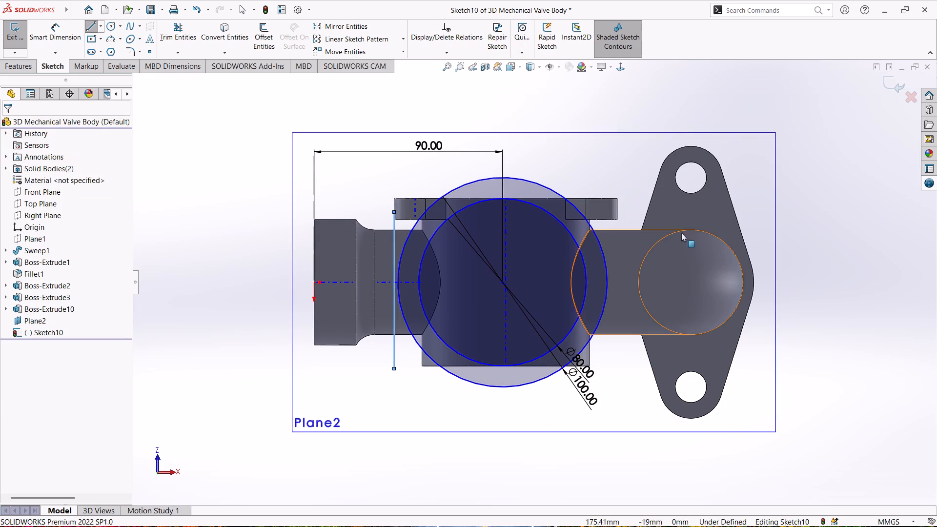
right_click_drag(328, 162, 338, 162)
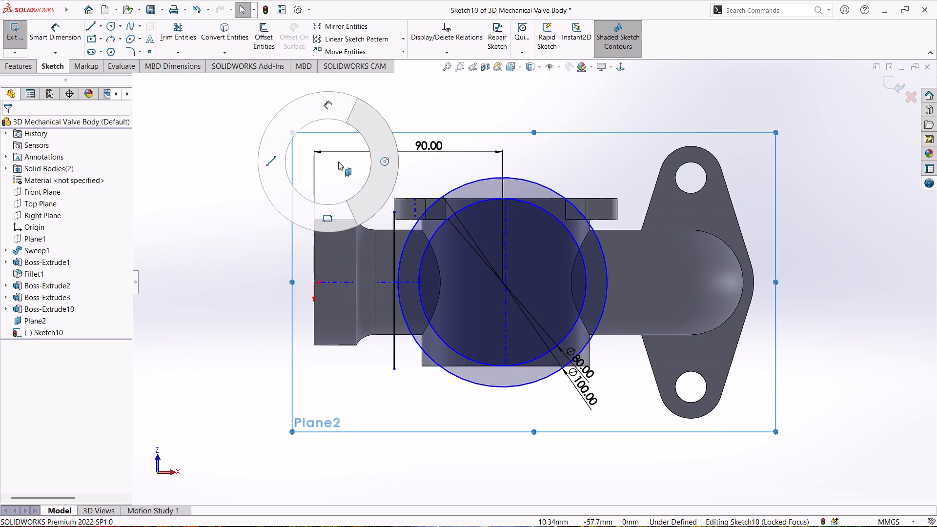
right_click_drag(338, 162, 272, 163)
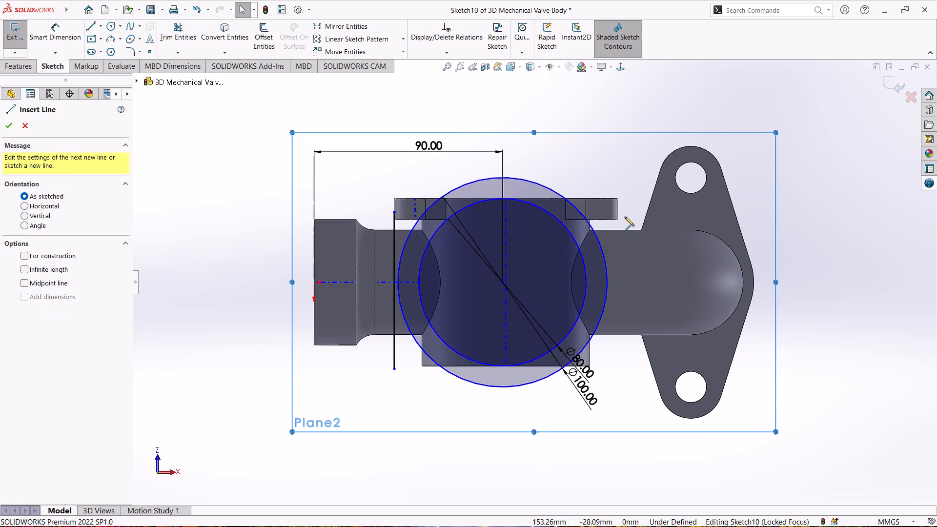
left_click(616, 211)
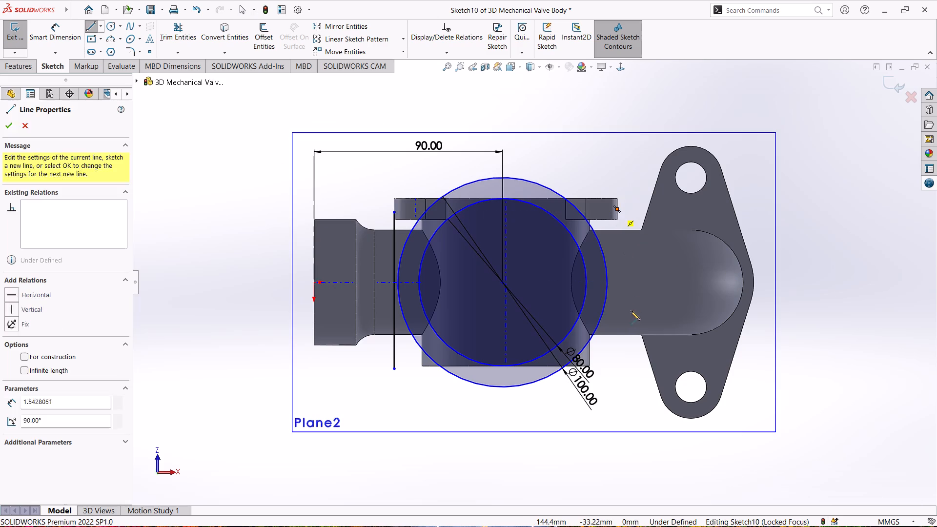
left_click(615, 409)
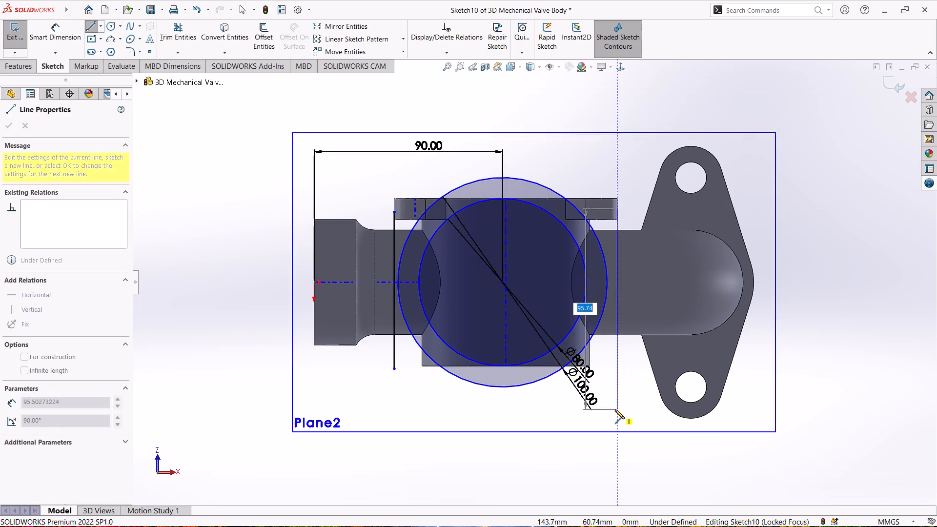
key("Escape")
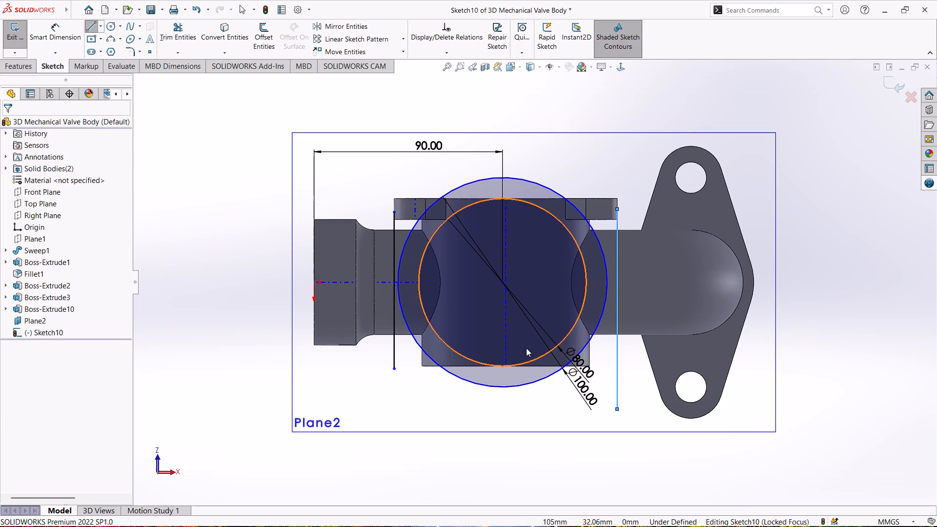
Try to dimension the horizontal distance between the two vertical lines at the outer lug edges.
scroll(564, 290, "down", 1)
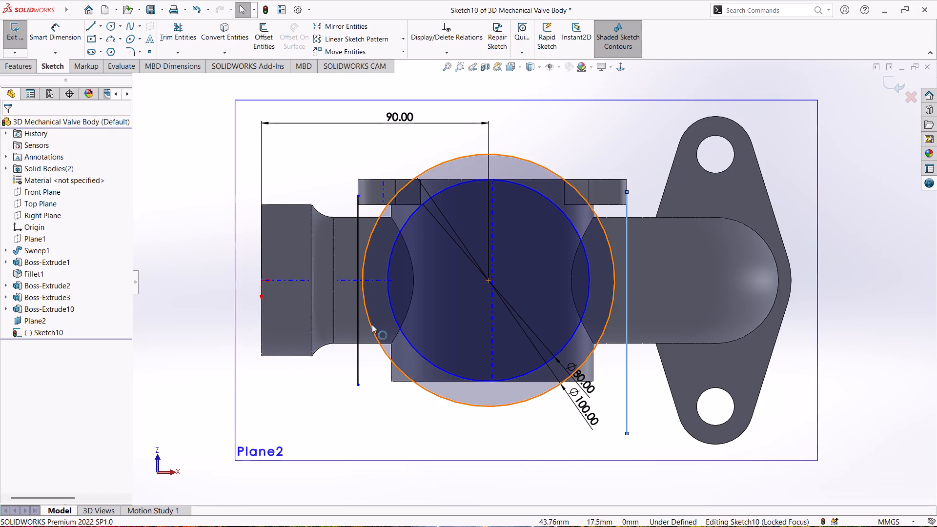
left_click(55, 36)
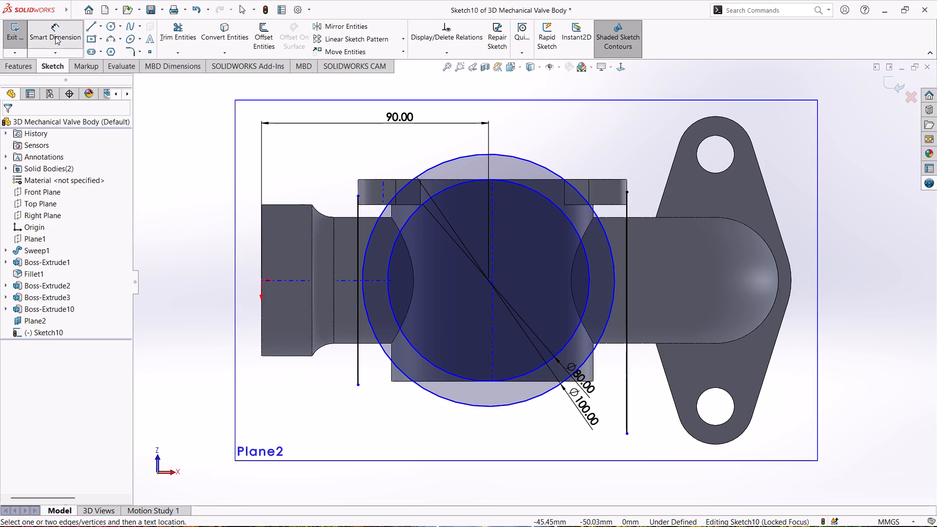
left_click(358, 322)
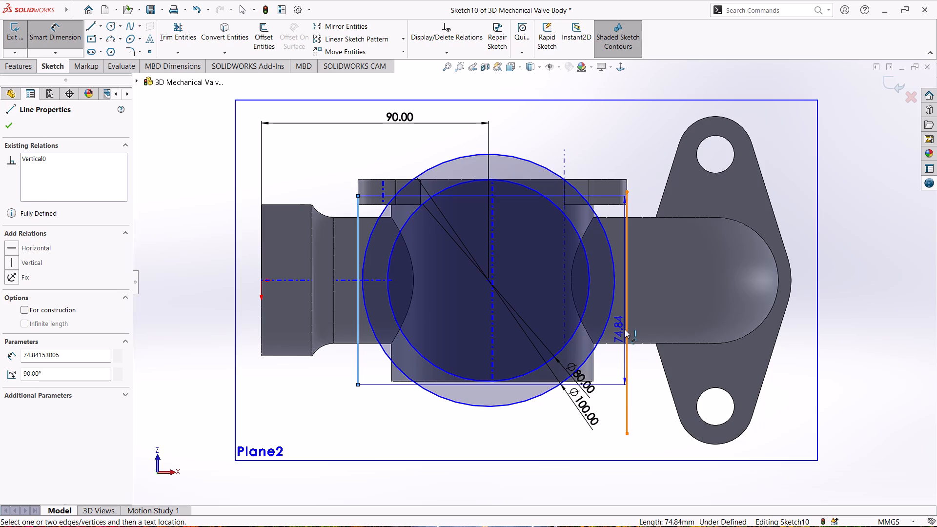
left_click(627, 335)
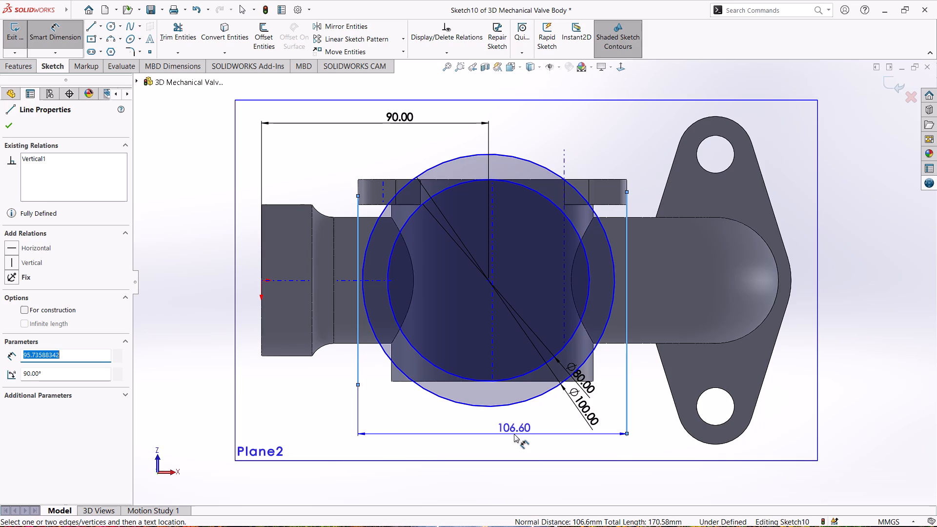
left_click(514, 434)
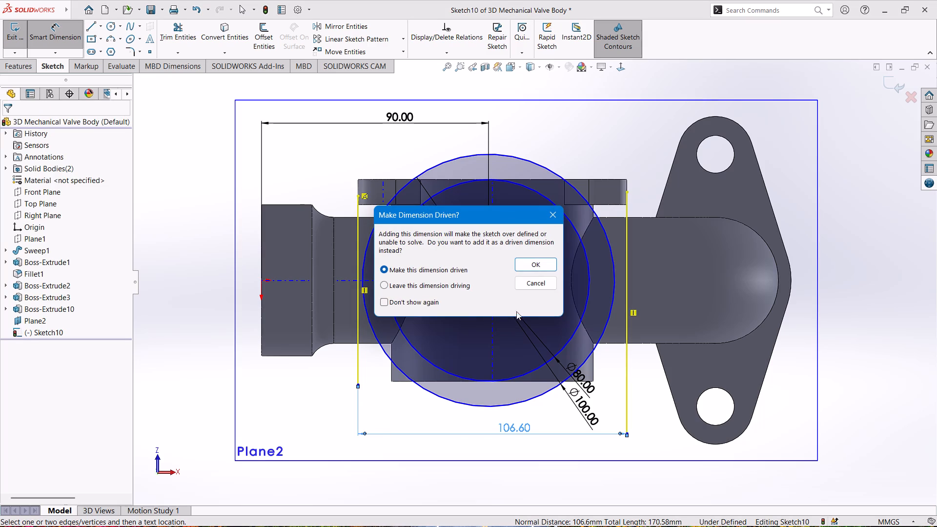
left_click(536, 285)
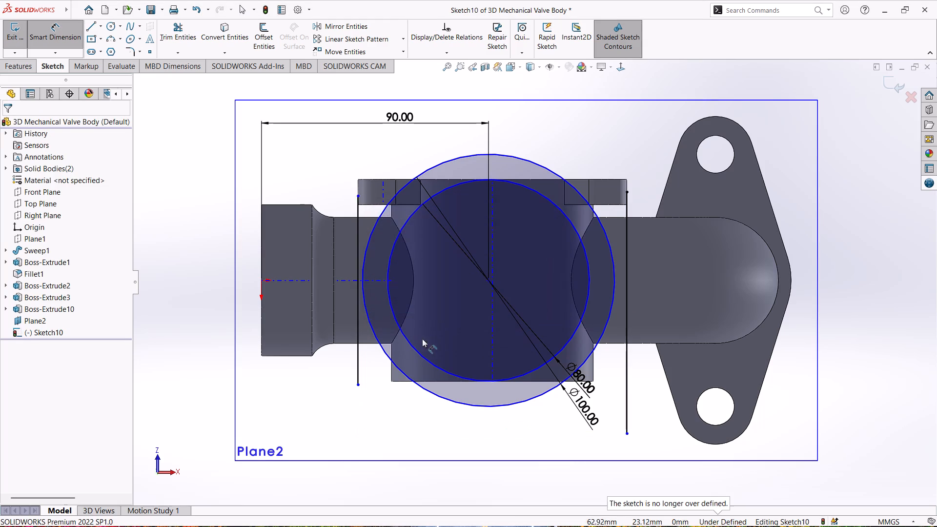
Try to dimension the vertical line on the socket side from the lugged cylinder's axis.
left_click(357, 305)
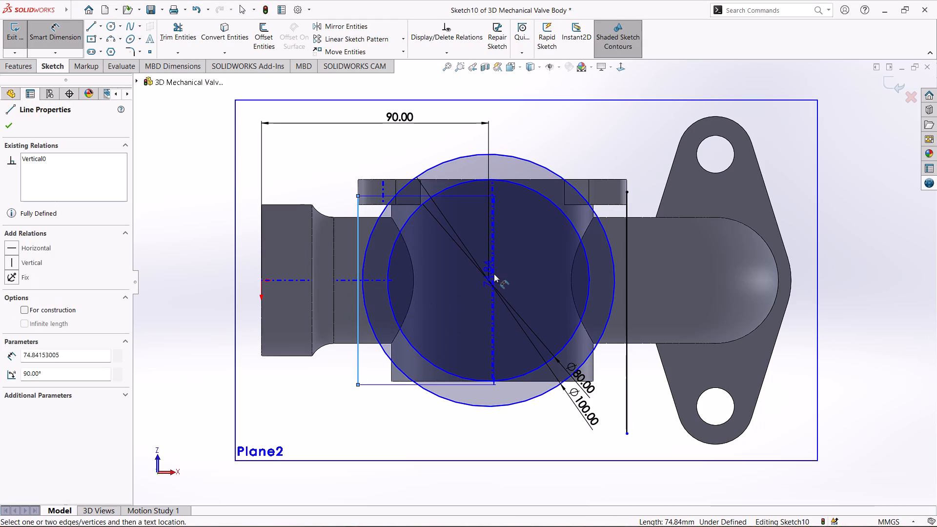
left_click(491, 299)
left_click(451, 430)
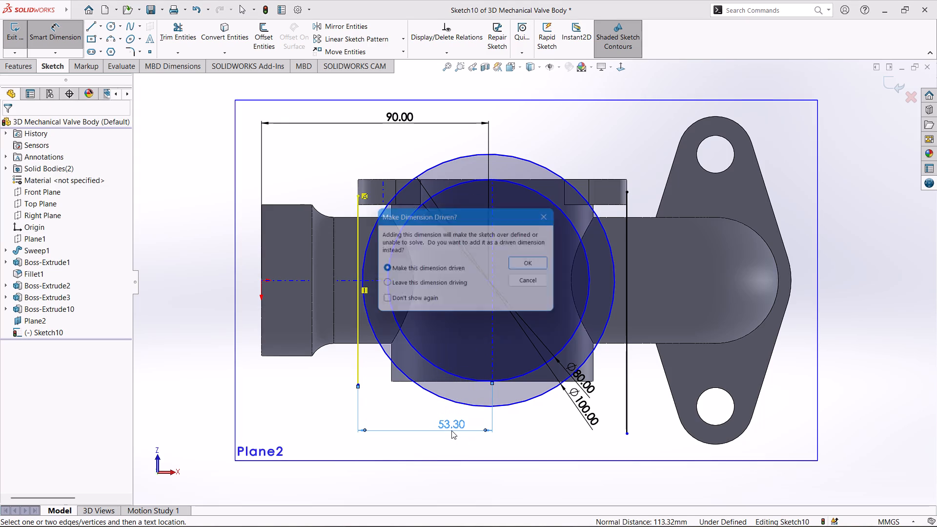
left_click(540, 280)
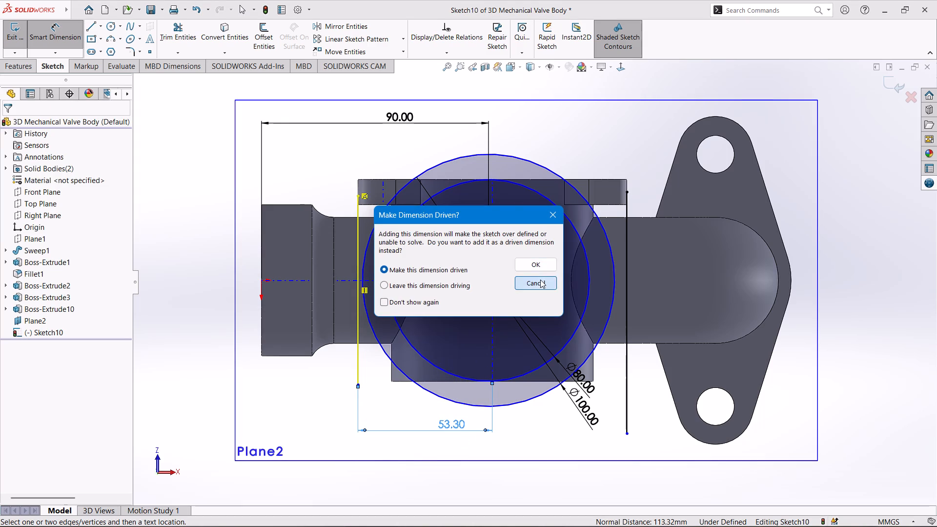
Delete the 90 mm horizontal dimension between the origin and the circles' centre.
left_click(403, 116)
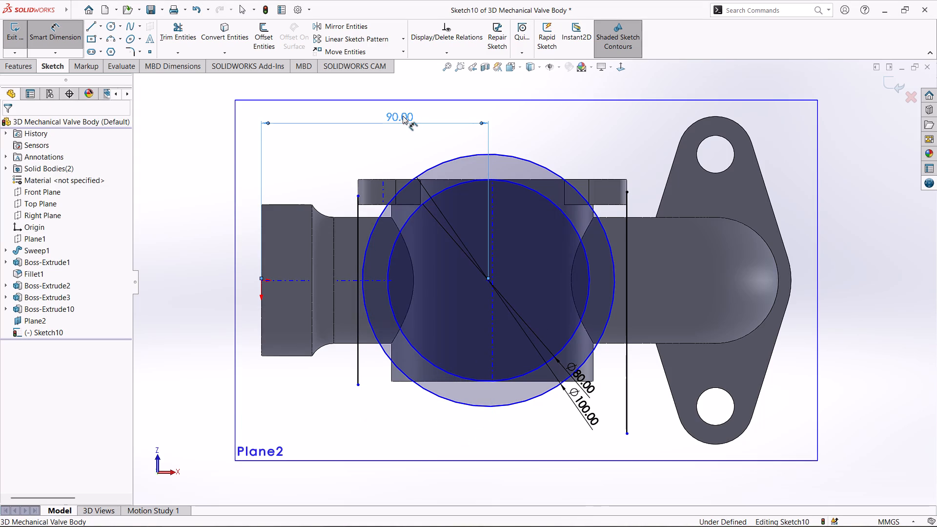
key("Delete")
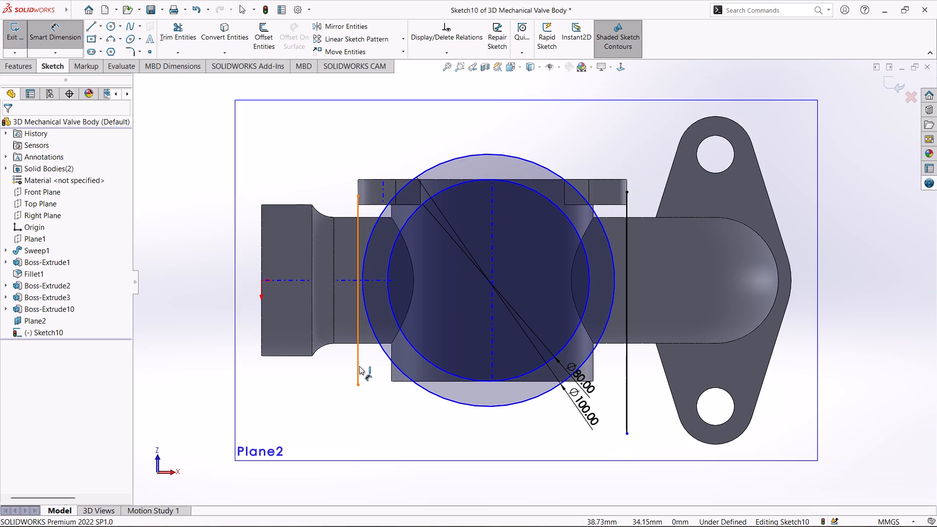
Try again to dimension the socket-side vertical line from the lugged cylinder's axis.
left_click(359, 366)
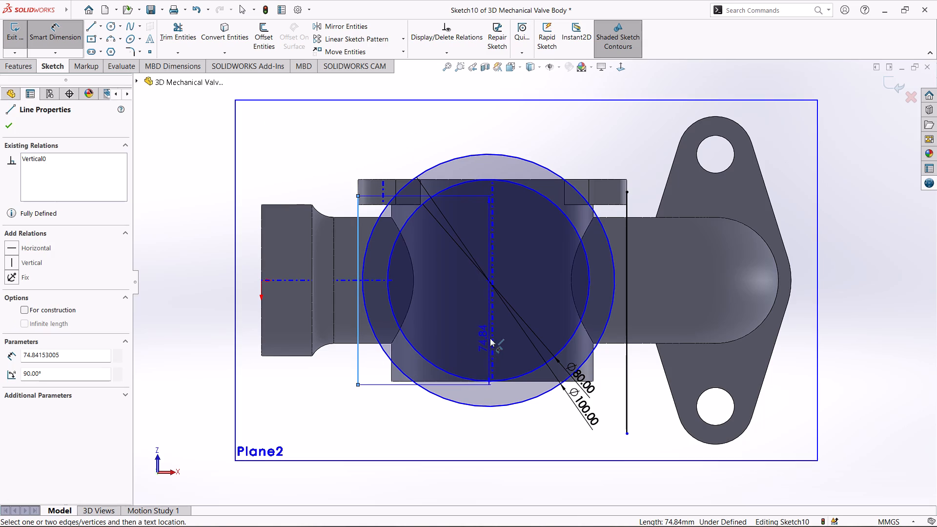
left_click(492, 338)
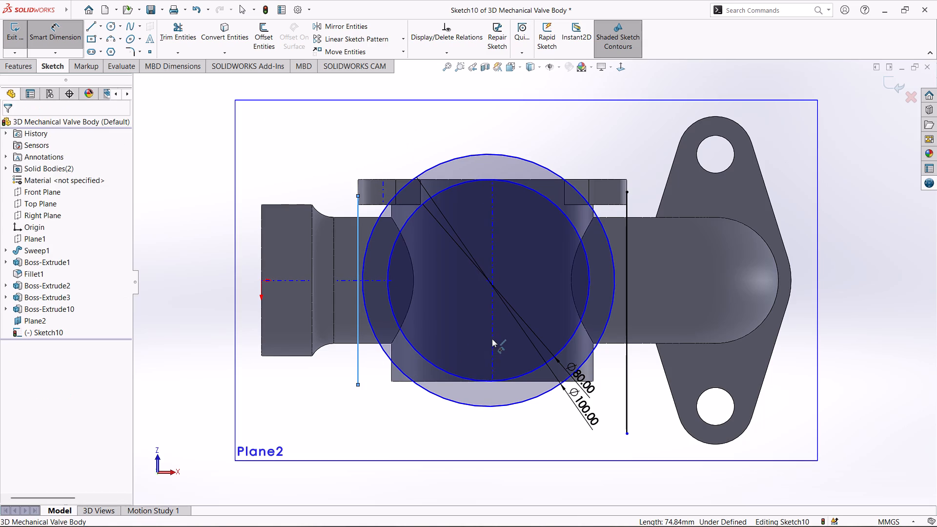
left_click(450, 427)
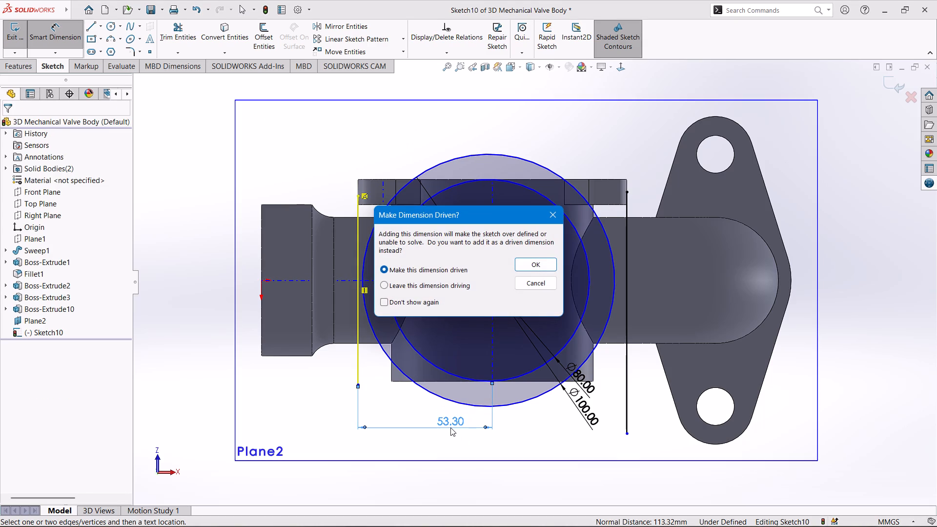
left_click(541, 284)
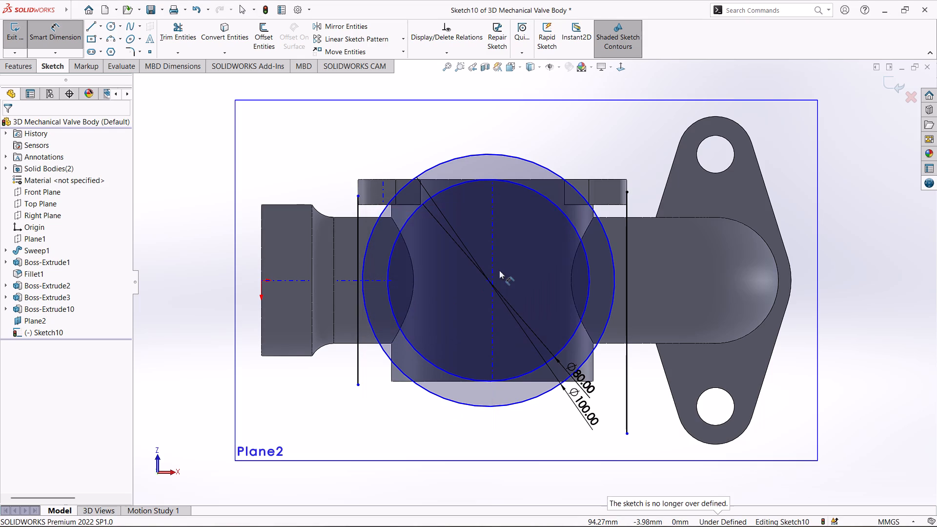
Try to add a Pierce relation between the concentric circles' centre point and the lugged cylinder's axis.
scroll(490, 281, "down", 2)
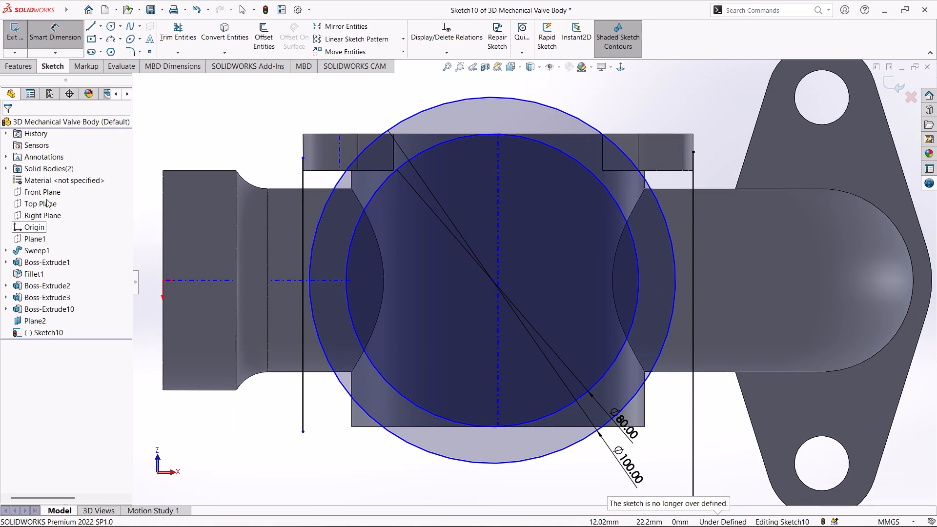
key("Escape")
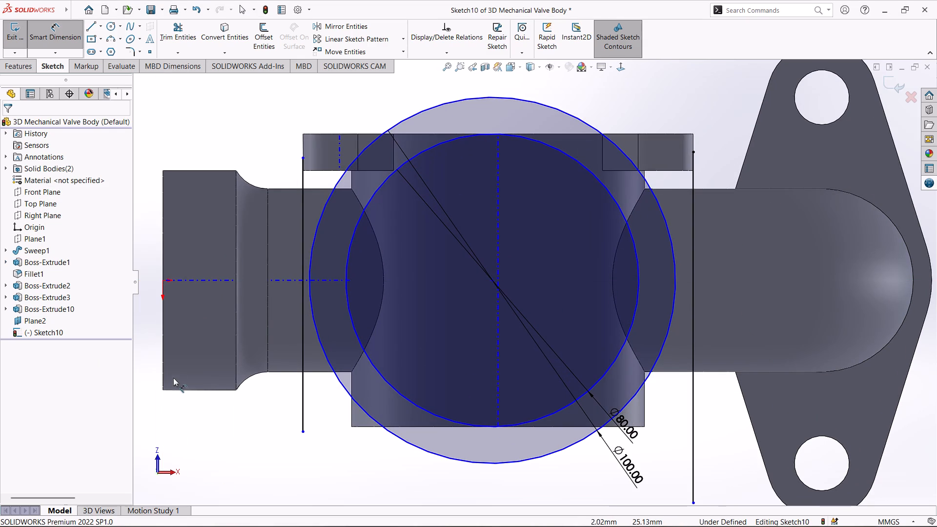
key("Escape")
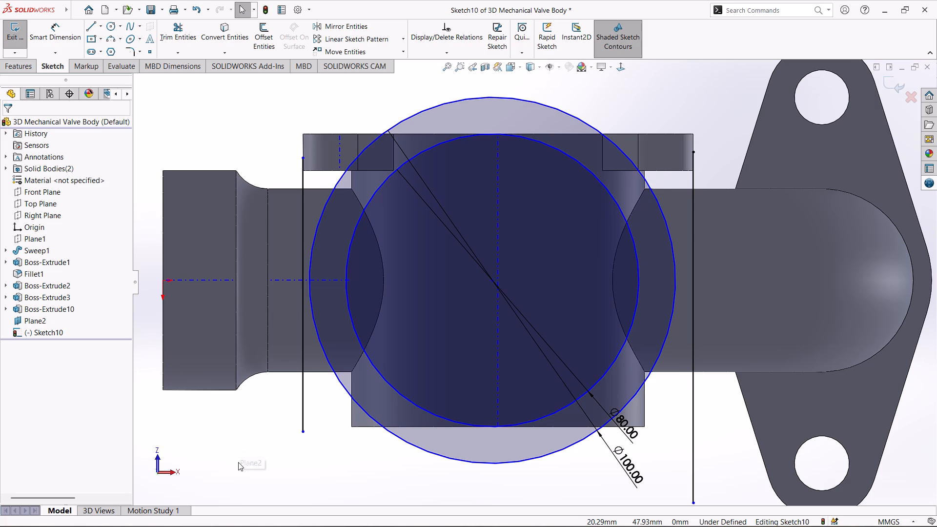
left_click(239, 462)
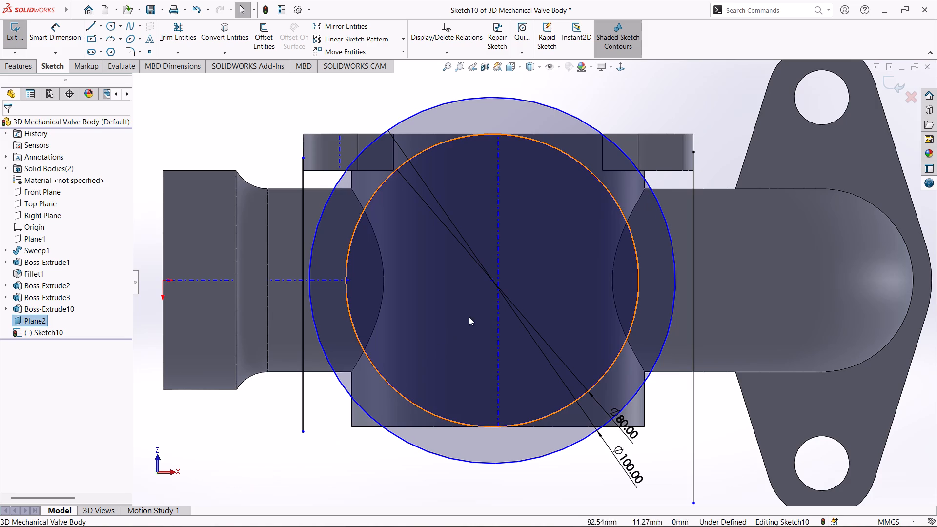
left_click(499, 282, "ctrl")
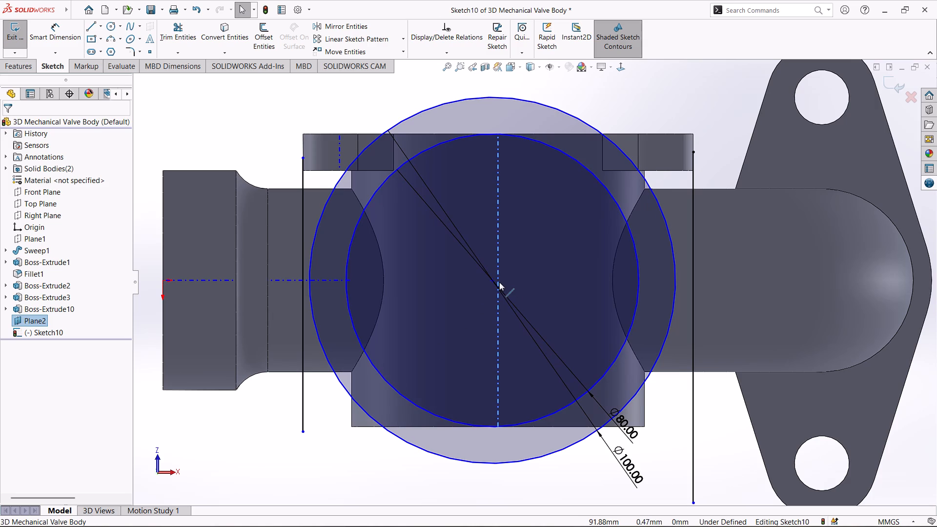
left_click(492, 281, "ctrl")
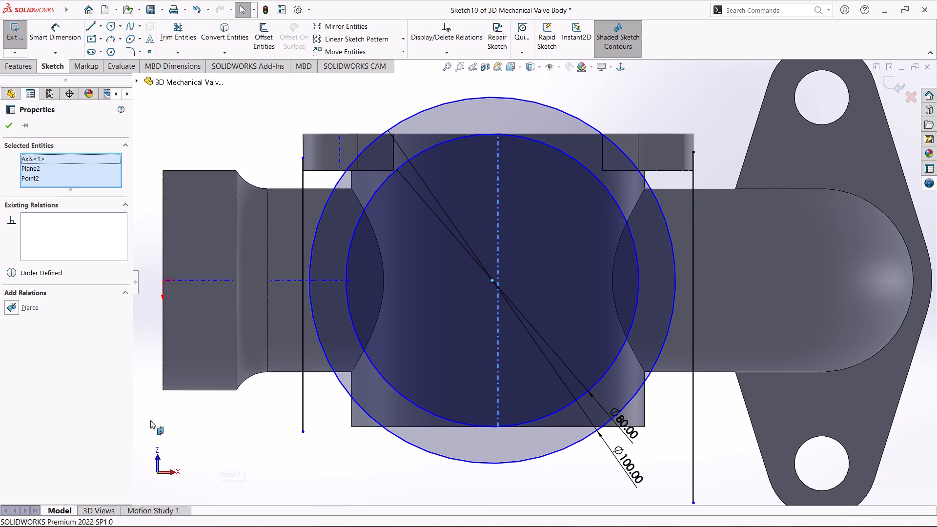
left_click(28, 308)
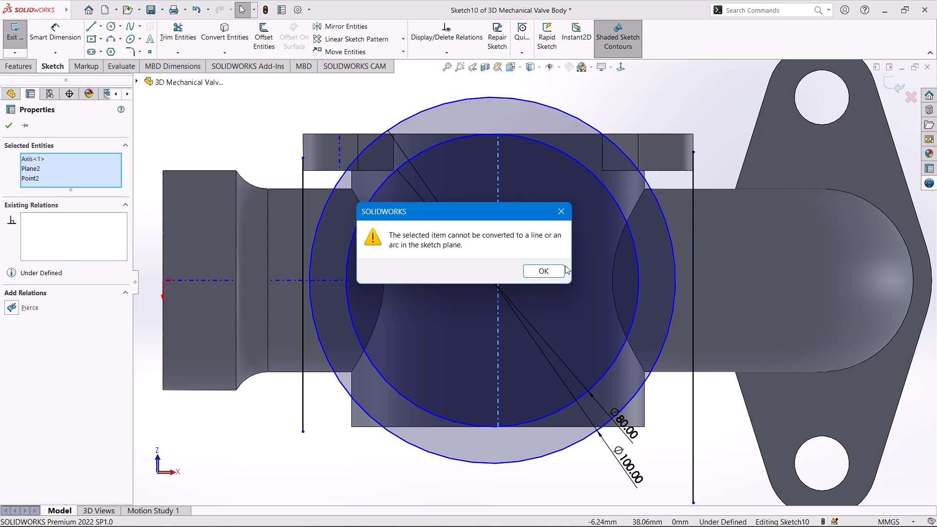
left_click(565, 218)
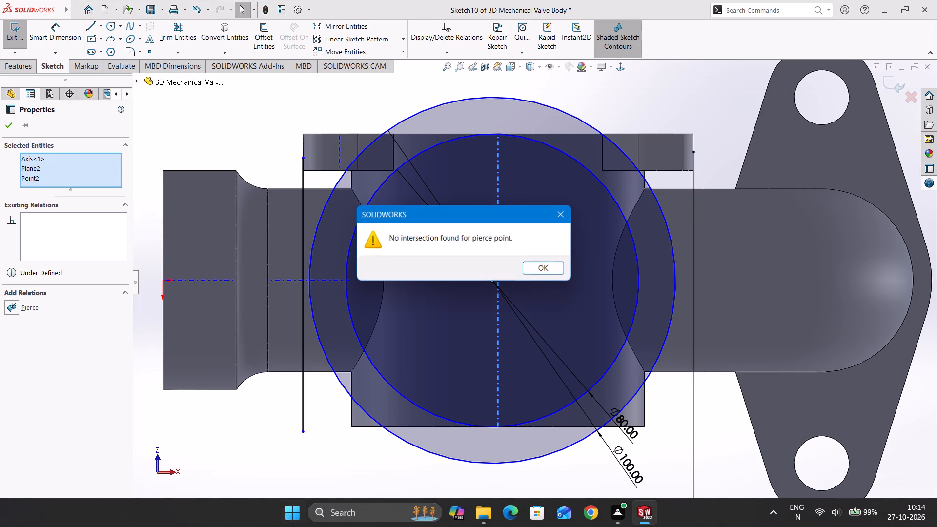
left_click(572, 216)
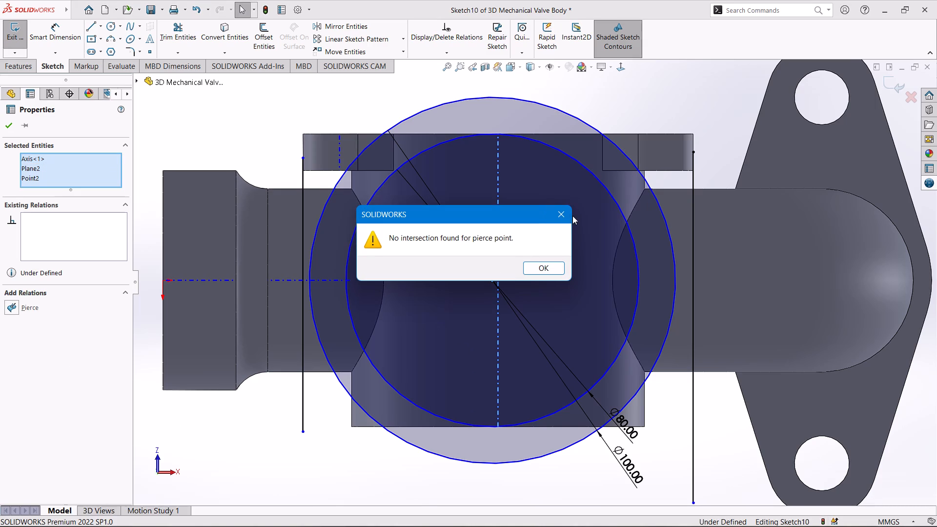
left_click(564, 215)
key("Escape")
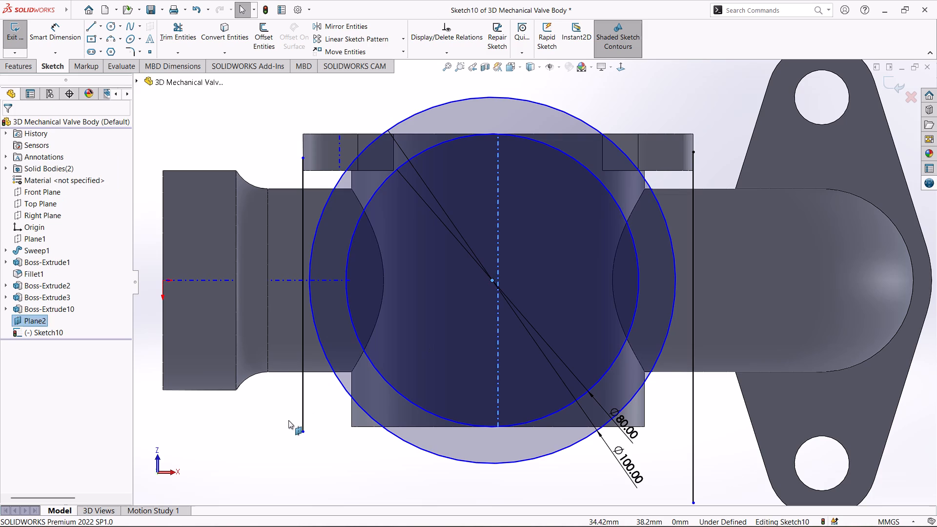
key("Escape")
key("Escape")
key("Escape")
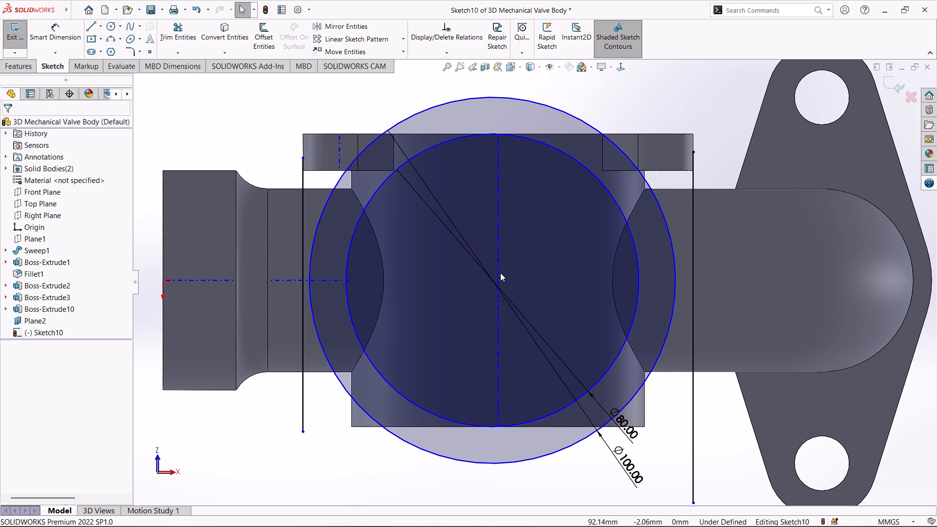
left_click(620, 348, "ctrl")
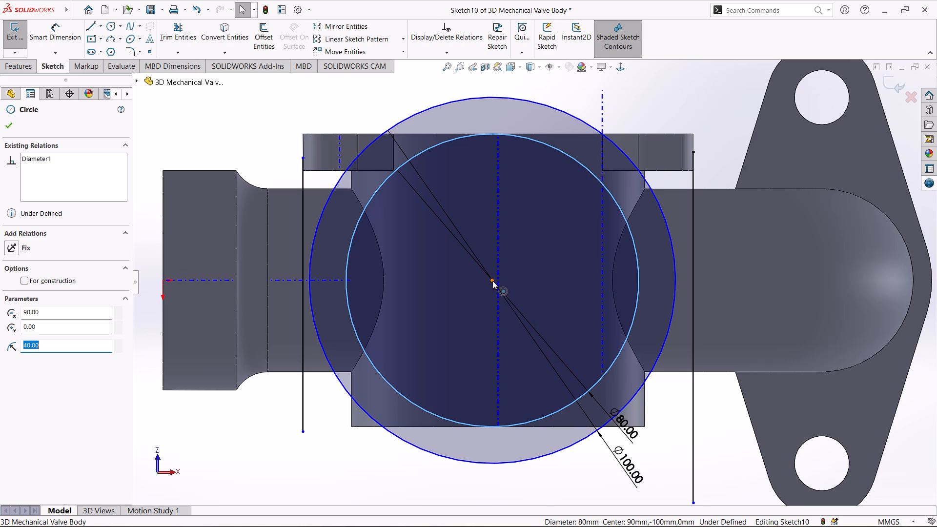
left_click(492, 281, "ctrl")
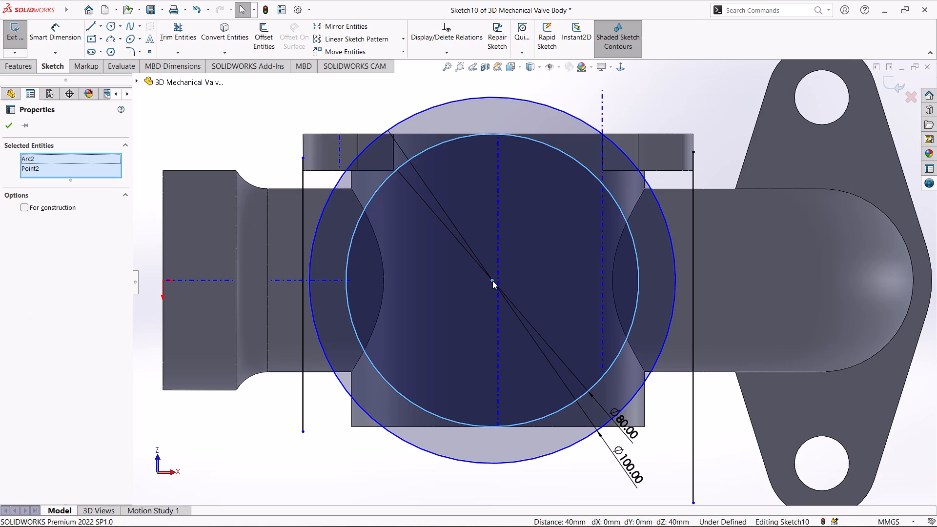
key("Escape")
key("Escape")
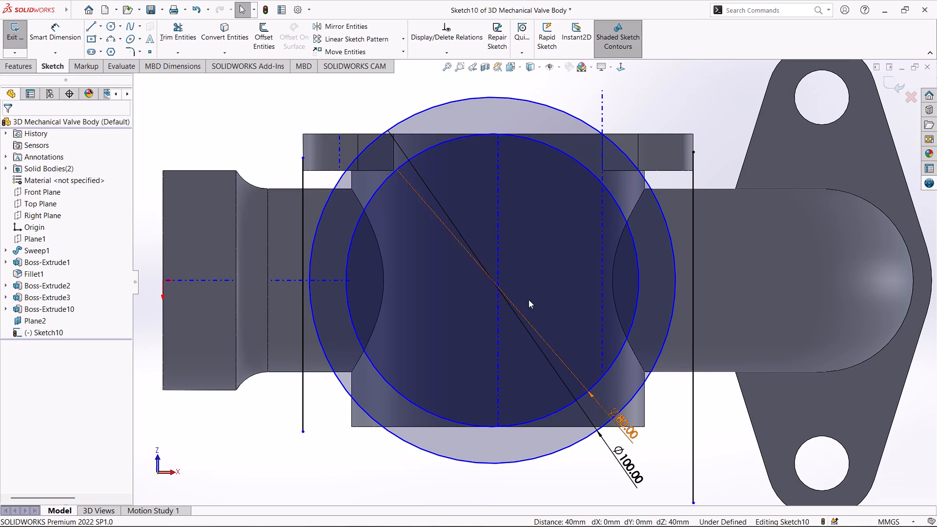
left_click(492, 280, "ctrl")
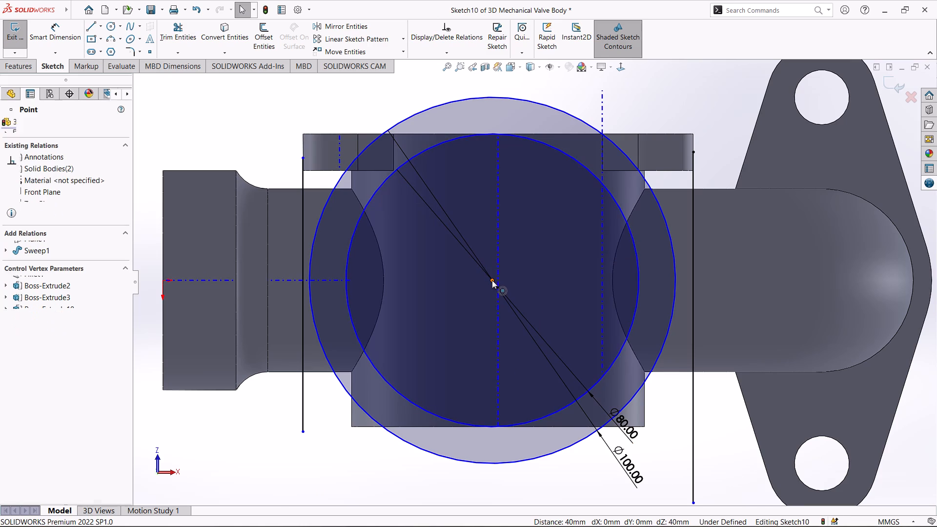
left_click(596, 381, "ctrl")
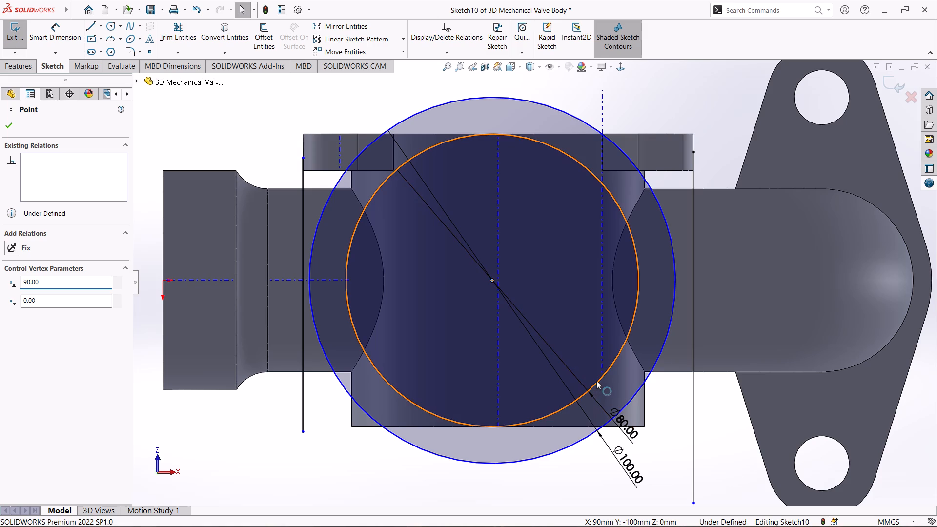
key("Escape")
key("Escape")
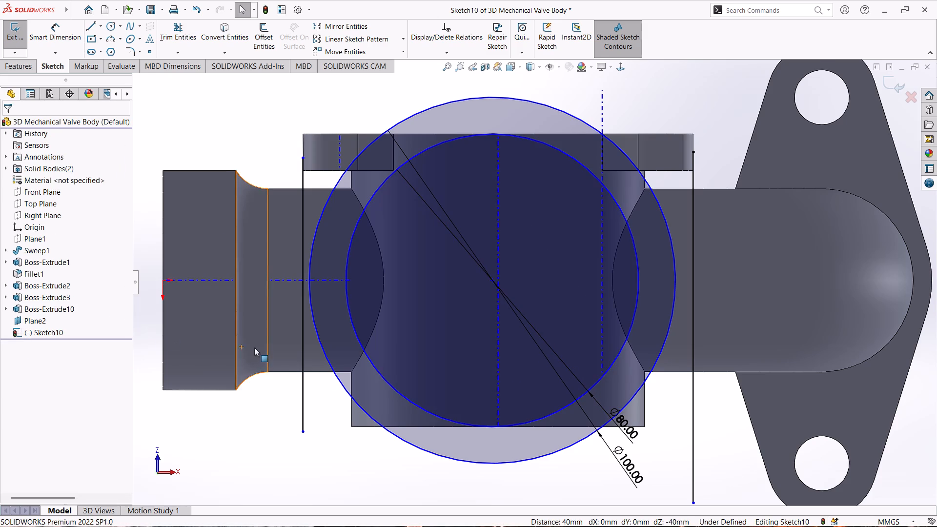
Delete the inner 80 mm circle from the sketch on the offset plane.
scroll(254, 347, "down", 1)
scroll(255, 347, "up", 3)
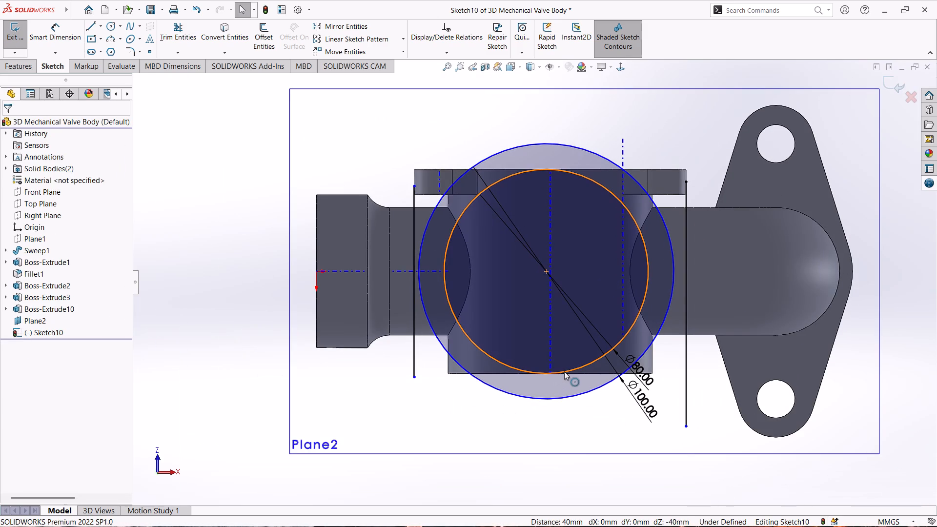
left_click(564, 371)
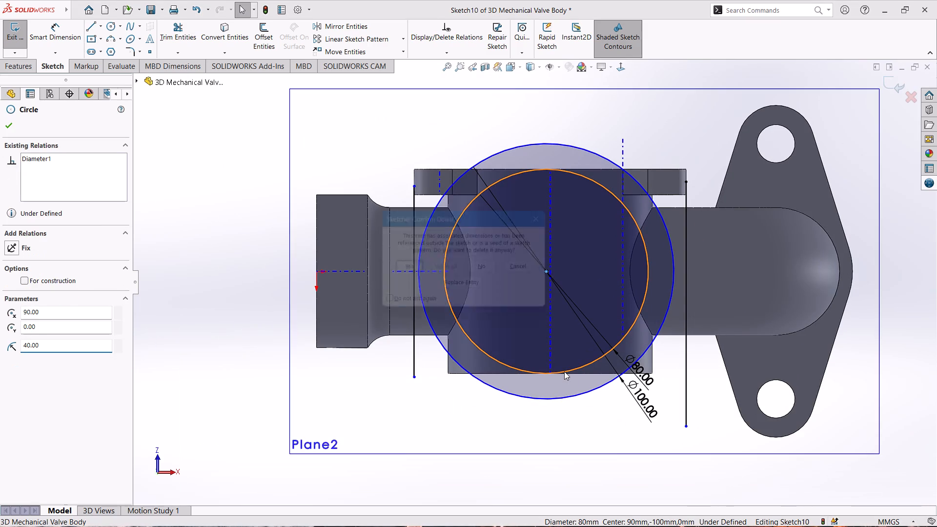
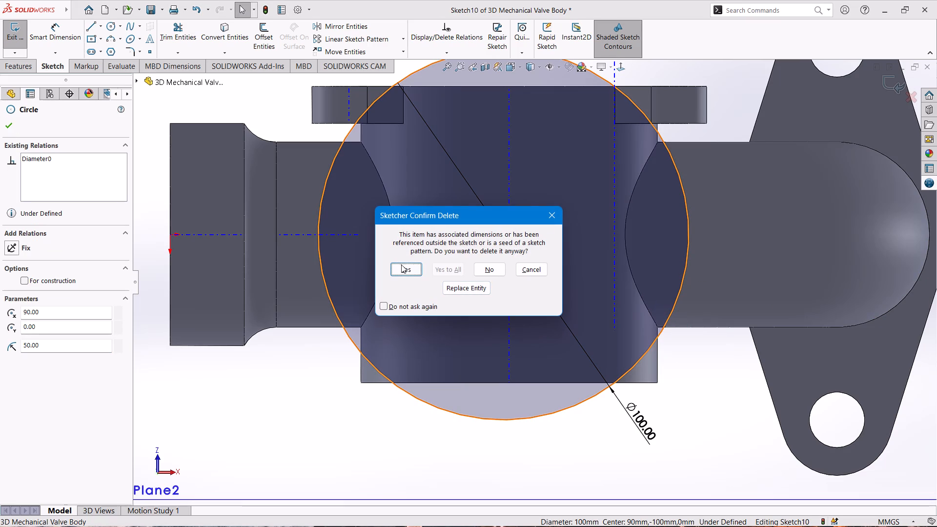
Delete the remaining 100 mm circle from the sketch on the offset plane.
left_click(404, 269)
Sketch a 100 mm diameter circle on the offset plane, centred on the lugged cylinder's axis line and level with the origin.
right_click_drag(229, 389, 266, 379)
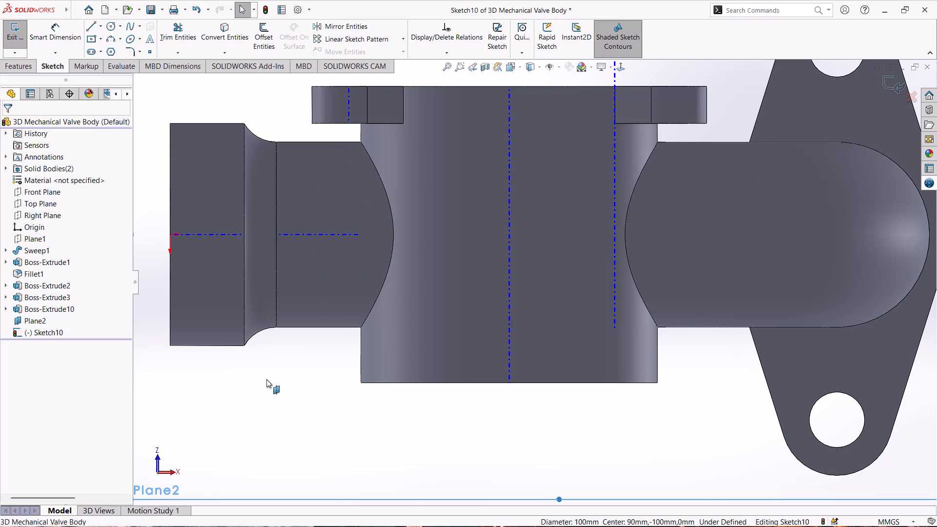
right_click_drag(266, 379, 287, 373)
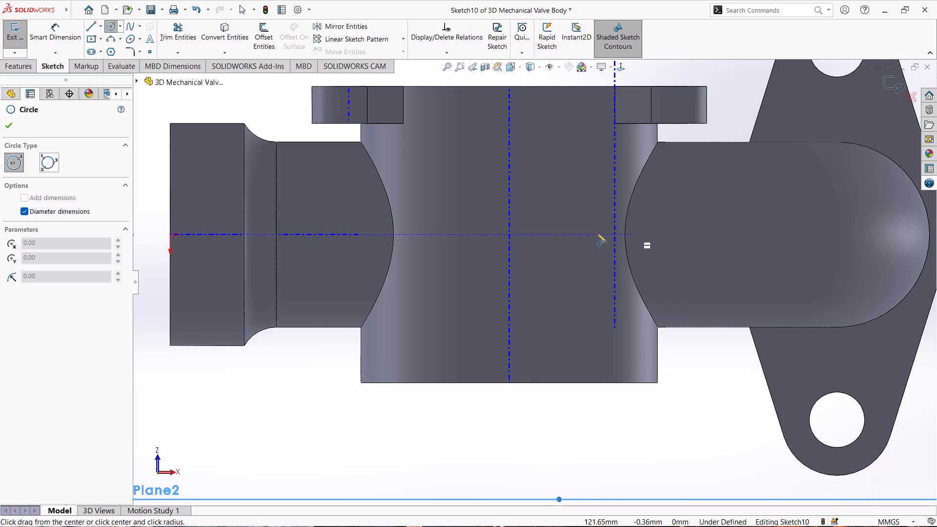
left_click(509, 234)
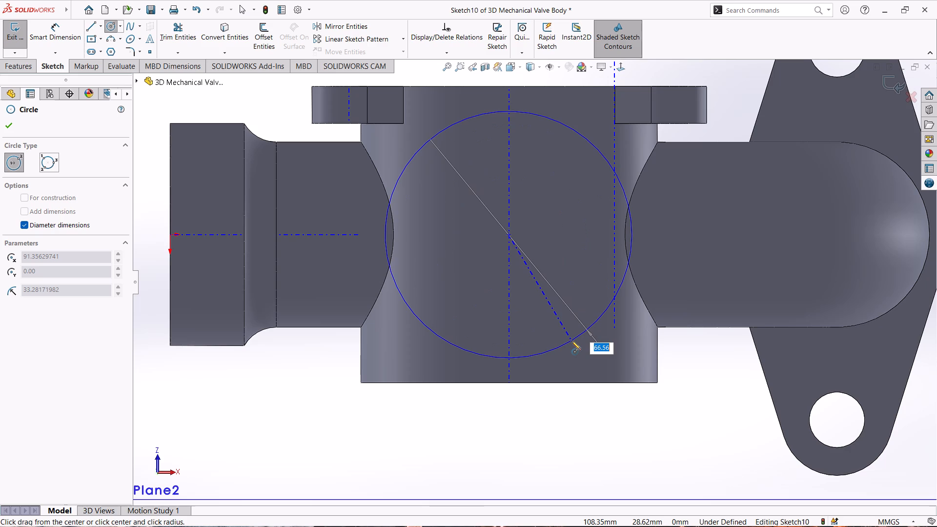
type("100")
key("Return")
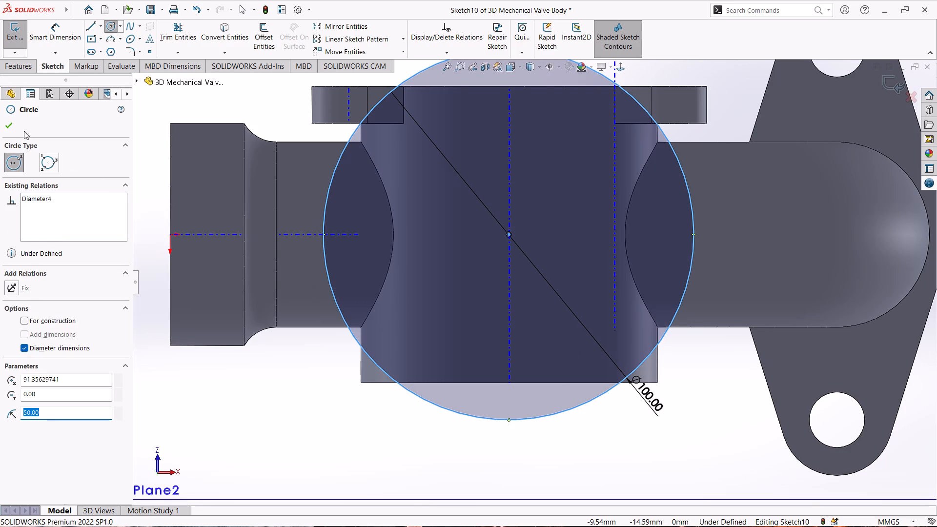
left_click(4, 125)
Exit the sketch and extrude the 100 mm circle as a 10 mm blind boss.
scroll(343, 408, "up", 2)
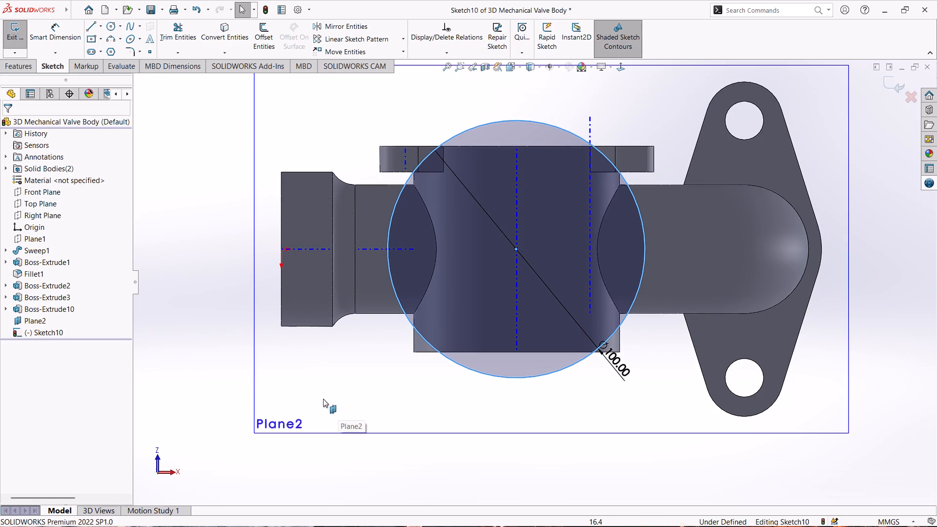
middle_click_drag(323, 398, 336, 483)
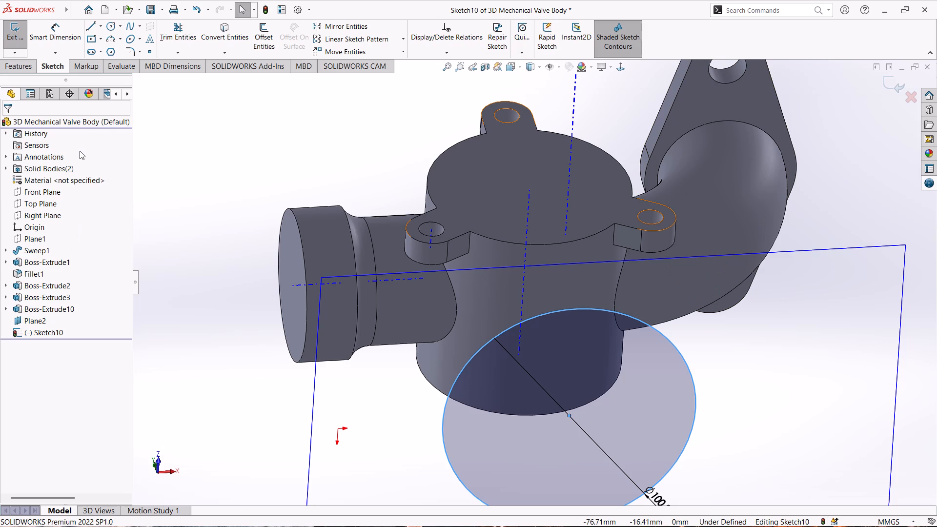
left_click(15, 46)
left_click(8, 37)
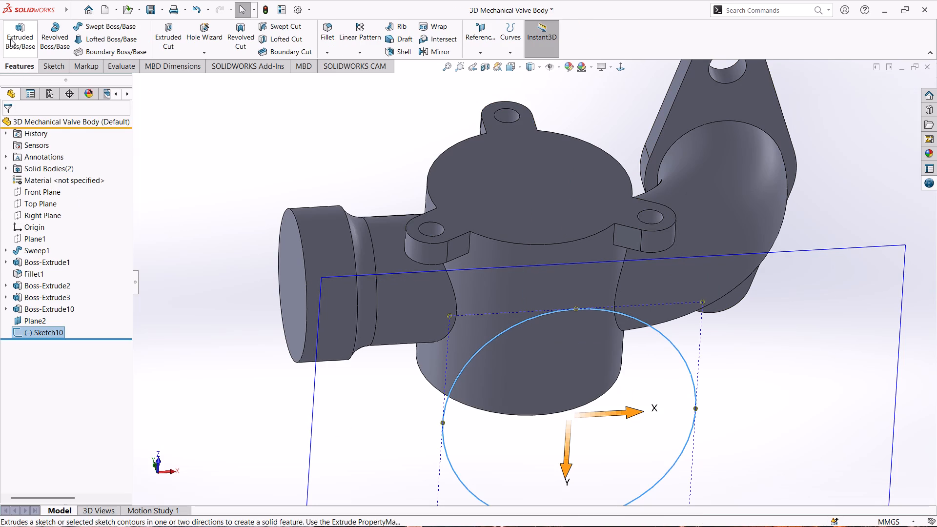
middle_click_drag(262, 190, 271, 274)
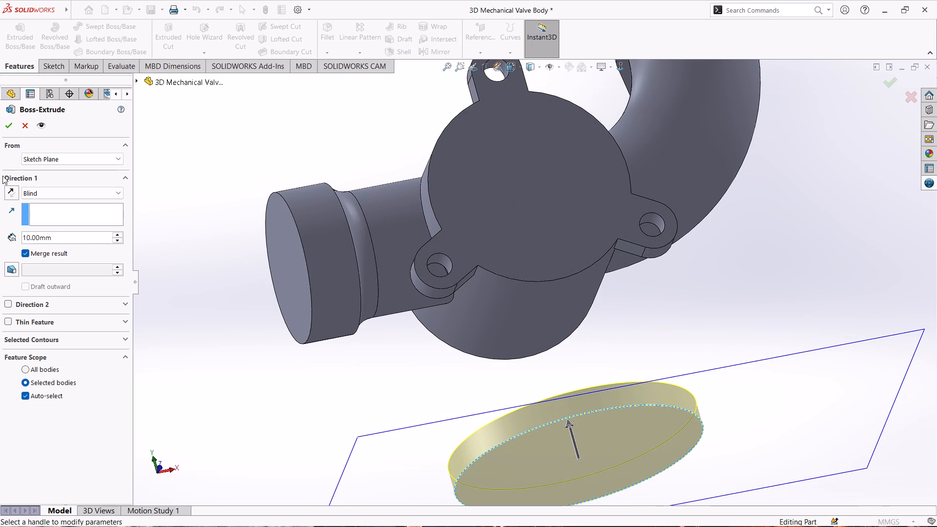
left_click(10, 127)
Hide Plane2.
scroll(397, 370, "up", 1)
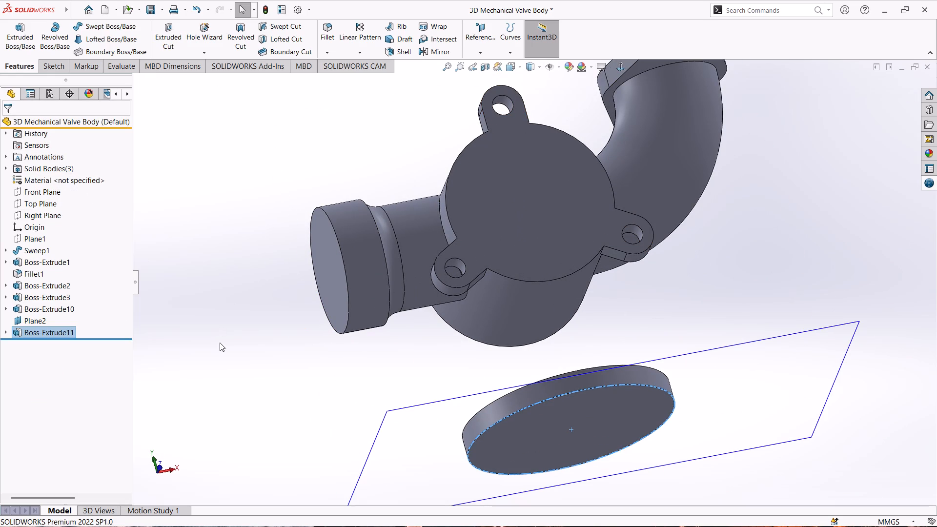
left_click(275, 382)
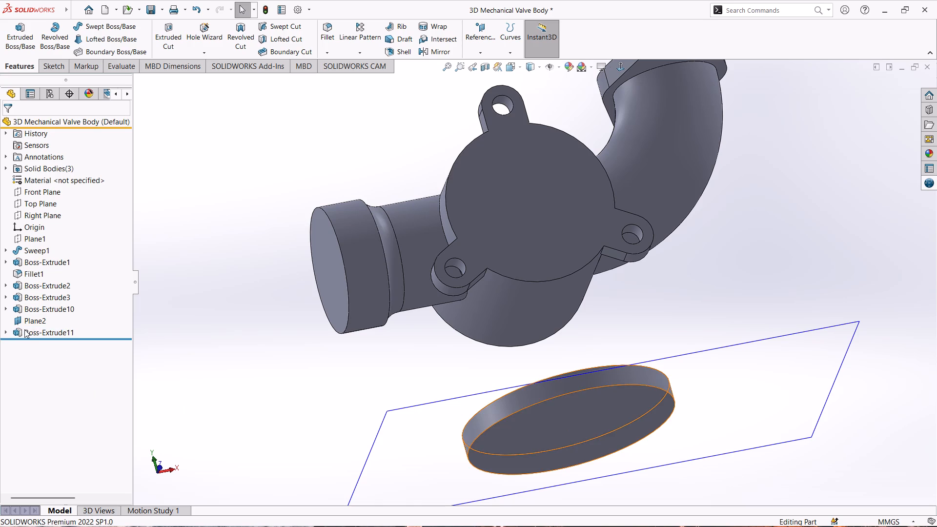
left_click(18, 318)
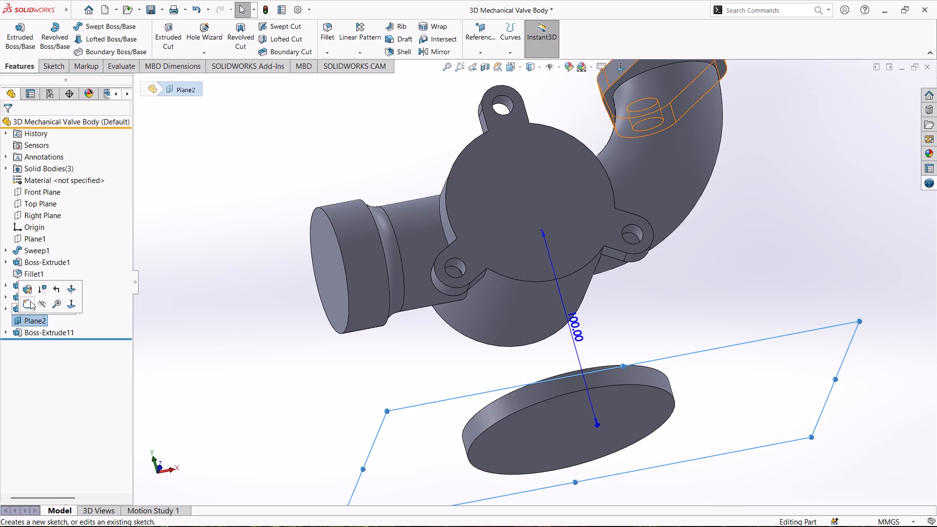
left_click(39, 301)
On the disc's flat face towards the lugged cylinder, sketch a 60 mm diameter circle centred on the cylinder's axis line.
scroll(335, 386, "up", 2)
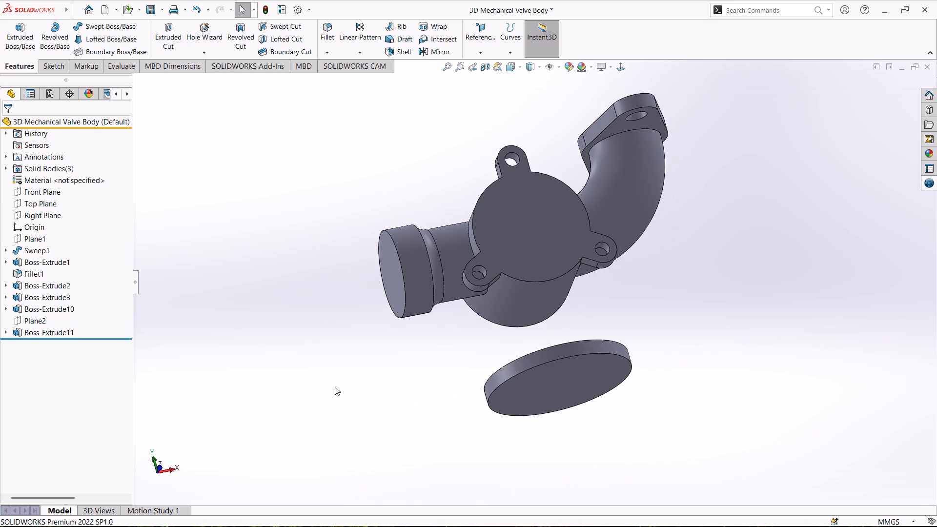
scroll(359, 387, "down", 1)
middle_click_drag(505, 371, 513, 450)
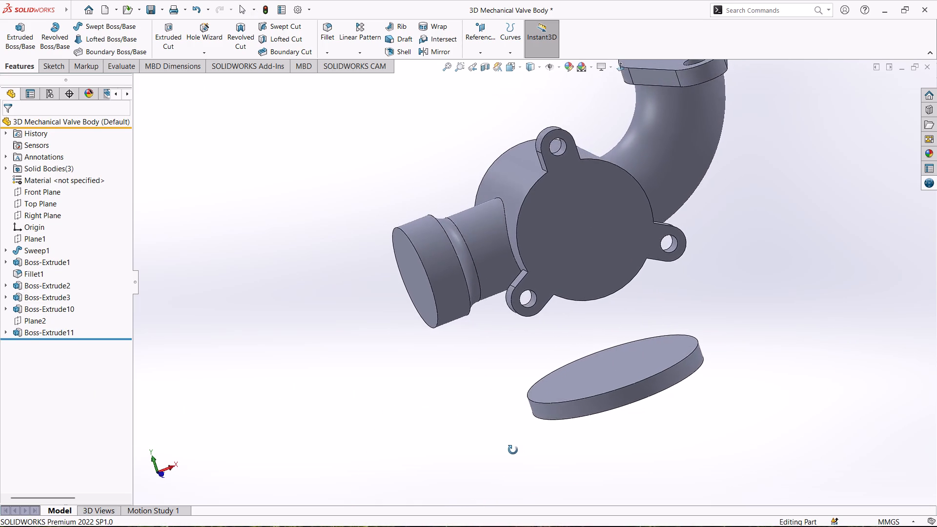
middle_click_drag(513, 450, 513, 474)
left_click(609, 369)
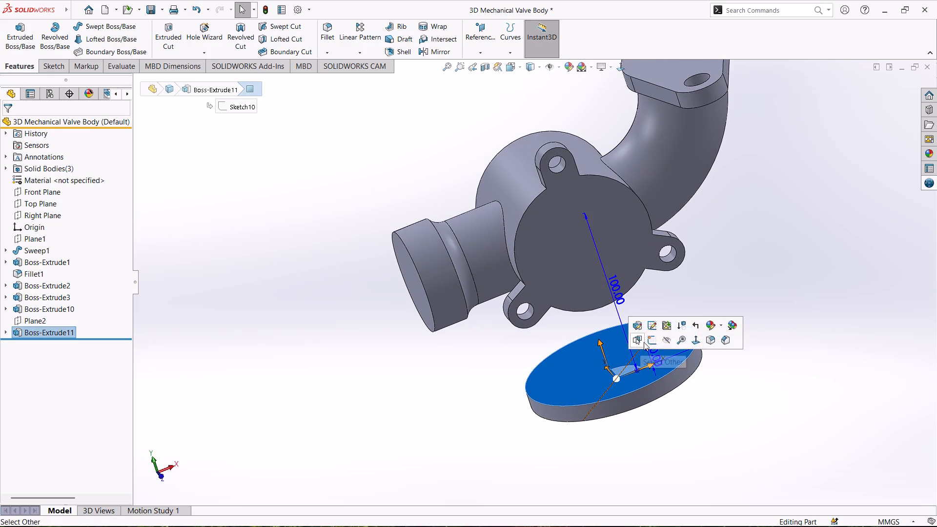
left_click(647, 339)
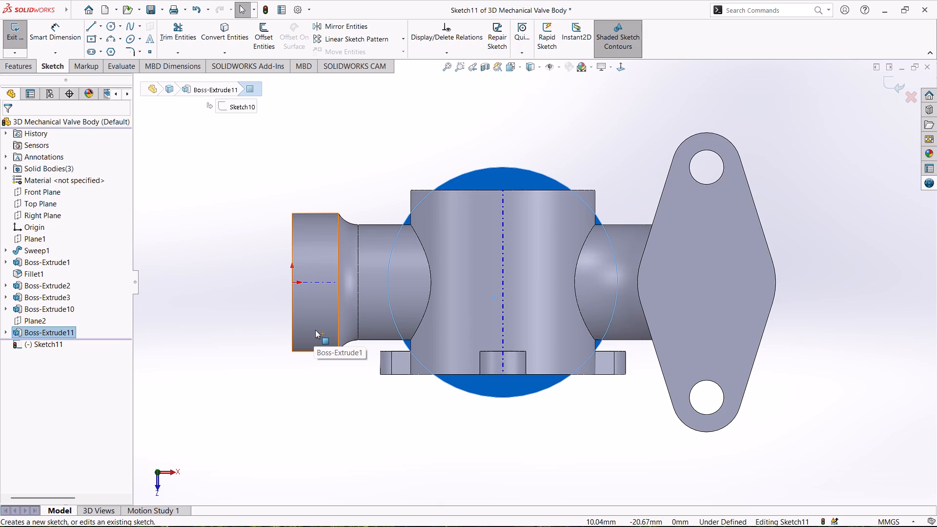
right_click_drag(228, 182, 276, 159)
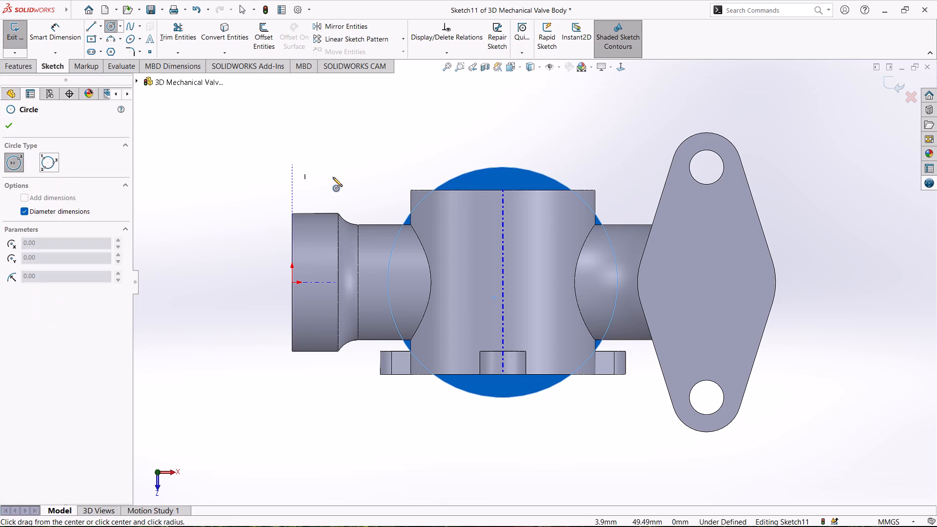
left_click(502, 283)
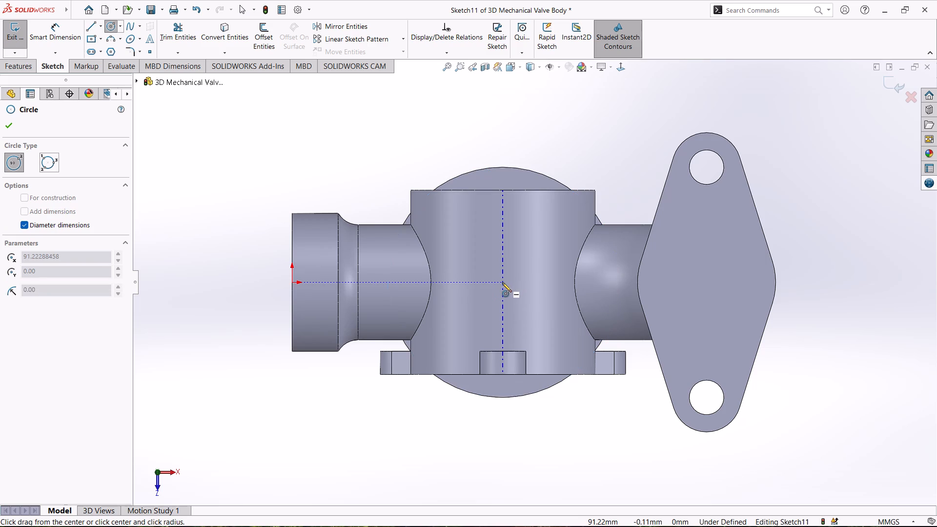
type("60")
key("Return")
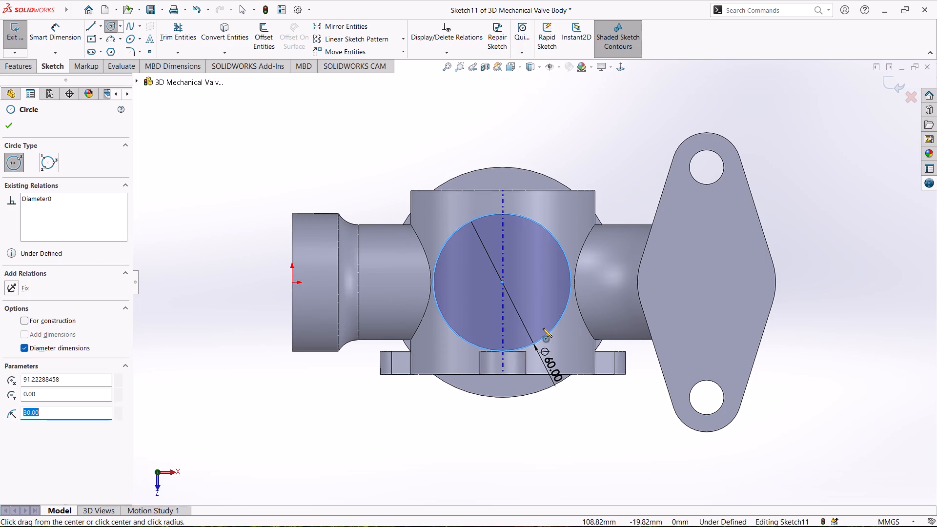
Dimension the 60 mm circle's centre horizontally at 90 mm from the origin.
left_click(48, 39)
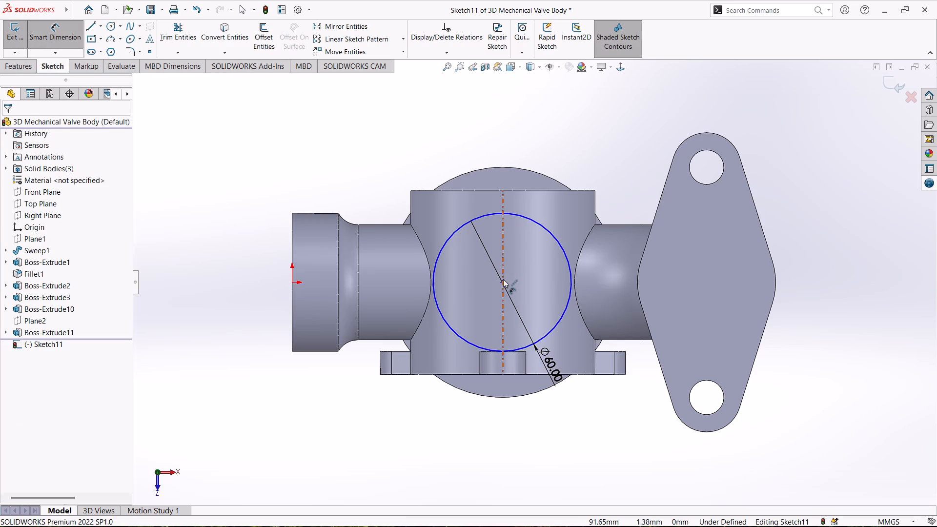
left_click(502, 280)
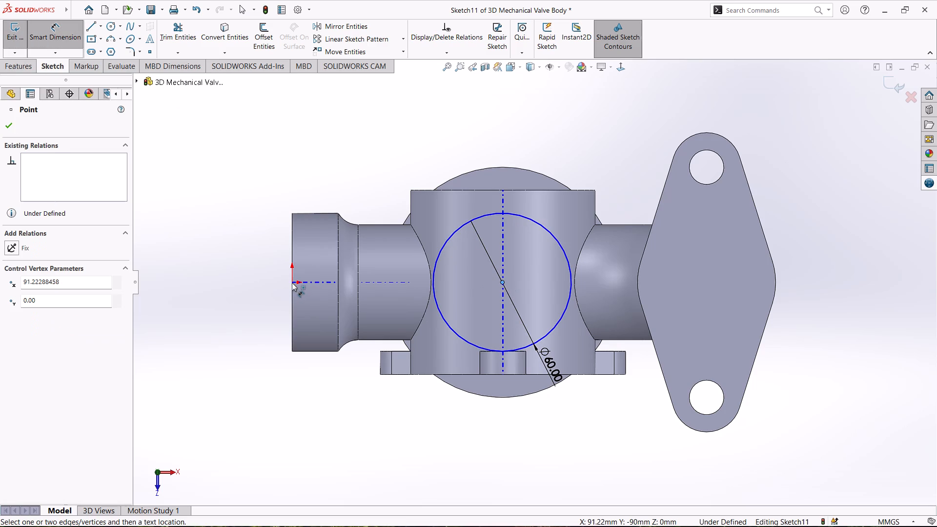
left_click(292, 283)
left_click(392, 146)
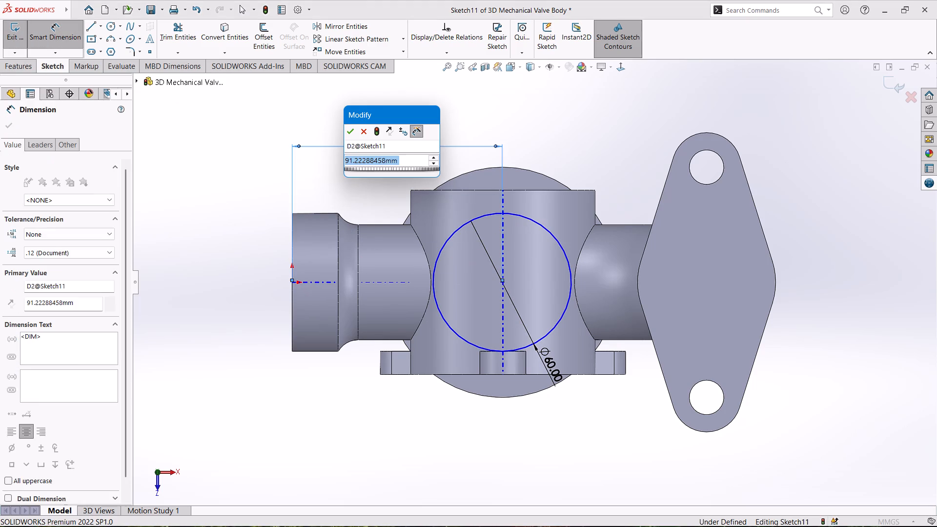
type("90")
key("Return")
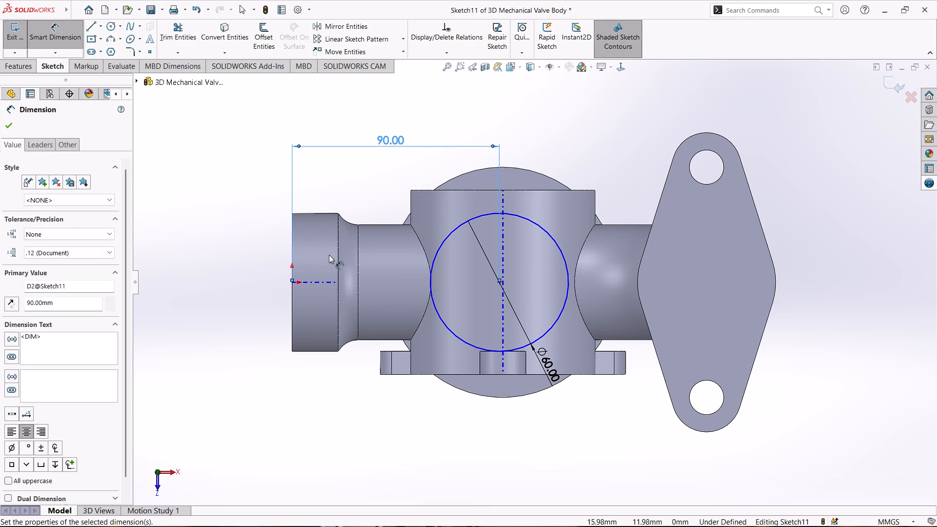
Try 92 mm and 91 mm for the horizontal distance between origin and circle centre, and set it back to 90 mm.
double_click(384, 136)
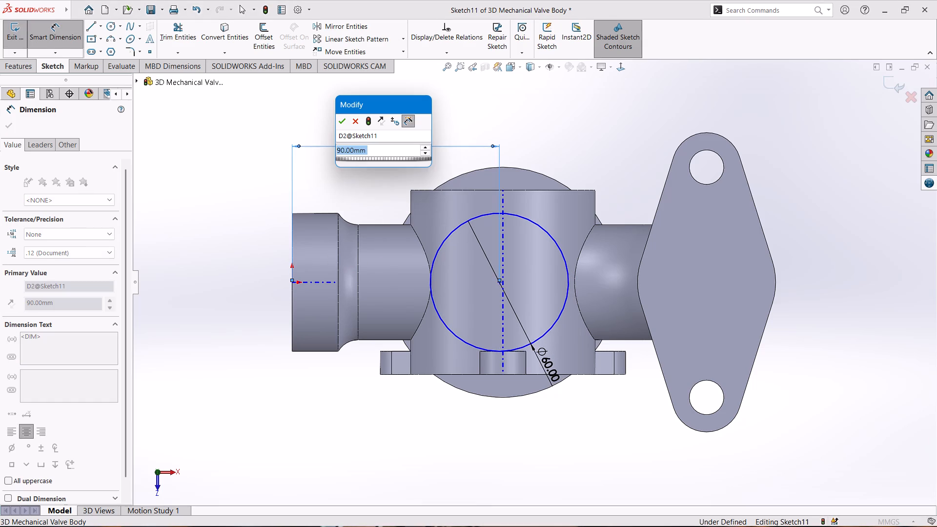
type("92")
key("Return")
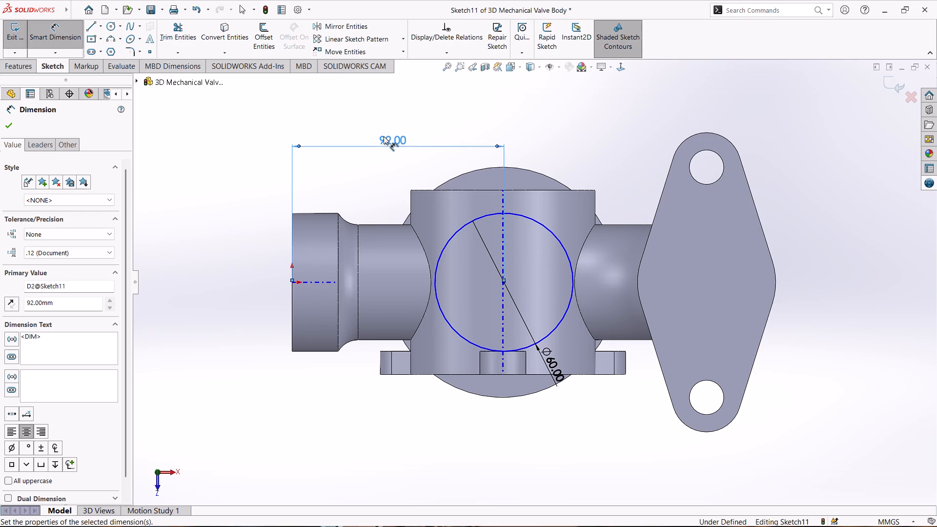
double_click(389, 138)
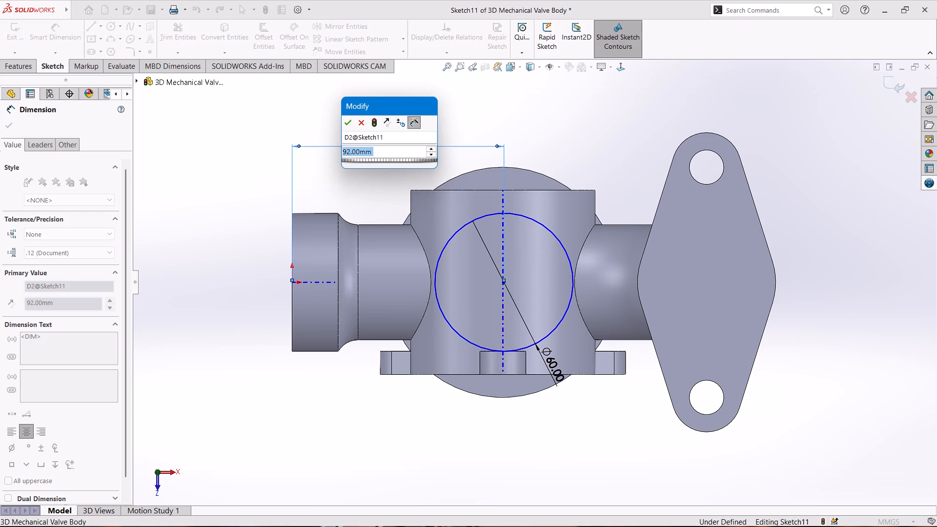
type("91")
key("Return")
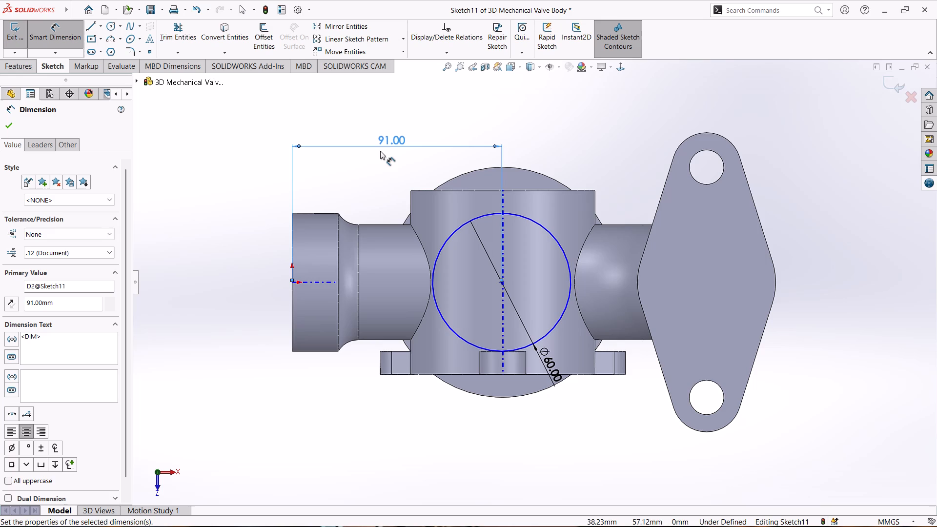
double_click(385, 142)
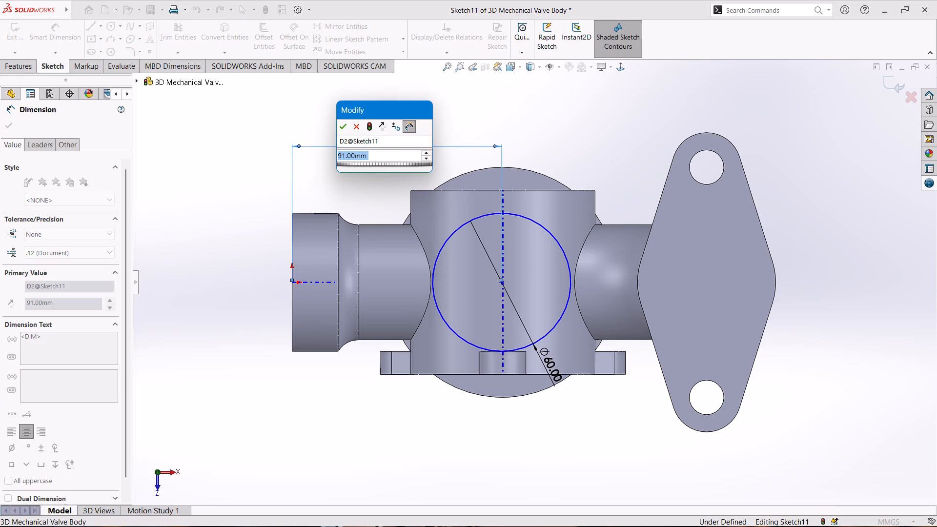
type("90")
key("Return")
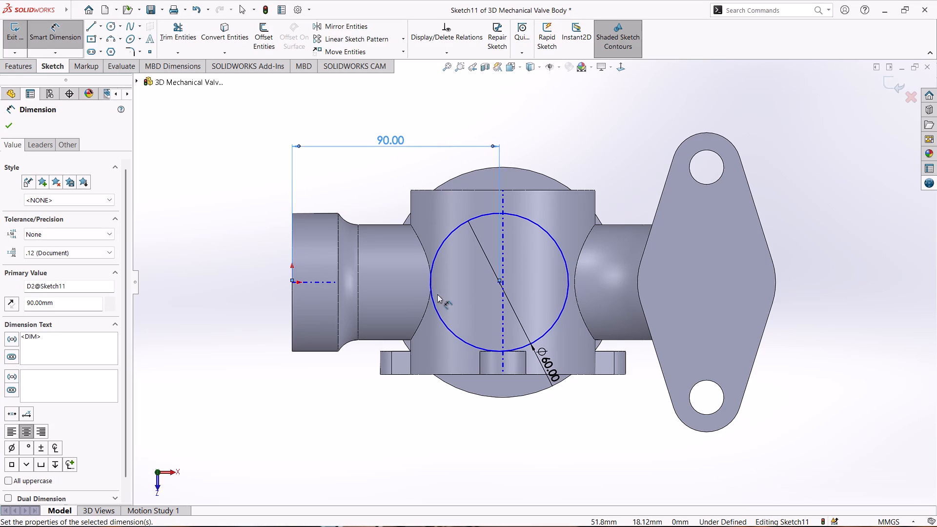
Examine the 60 mm circle's centre in relation to the axis of the disc below the lugged cylinder.
middle_click_drag(498, 423, 497, 315)
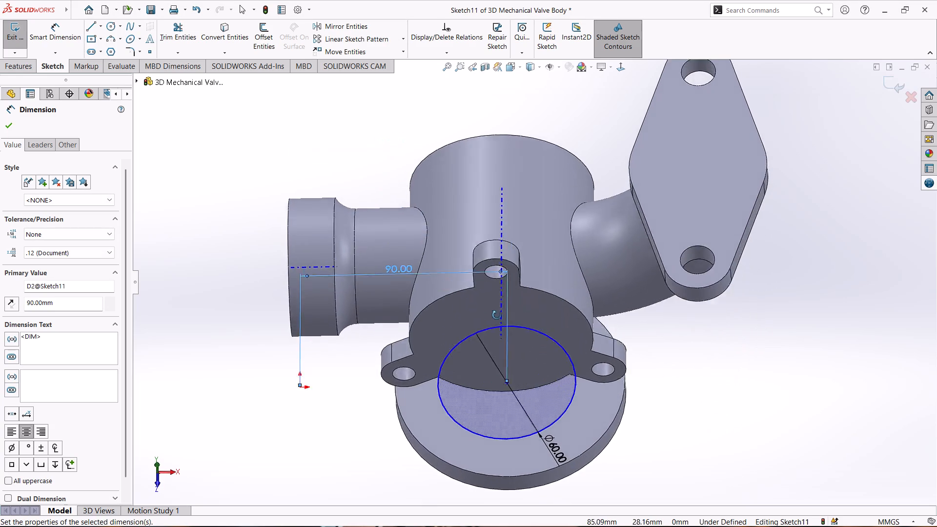
middle_click_drag(497, 315, 494, 208)
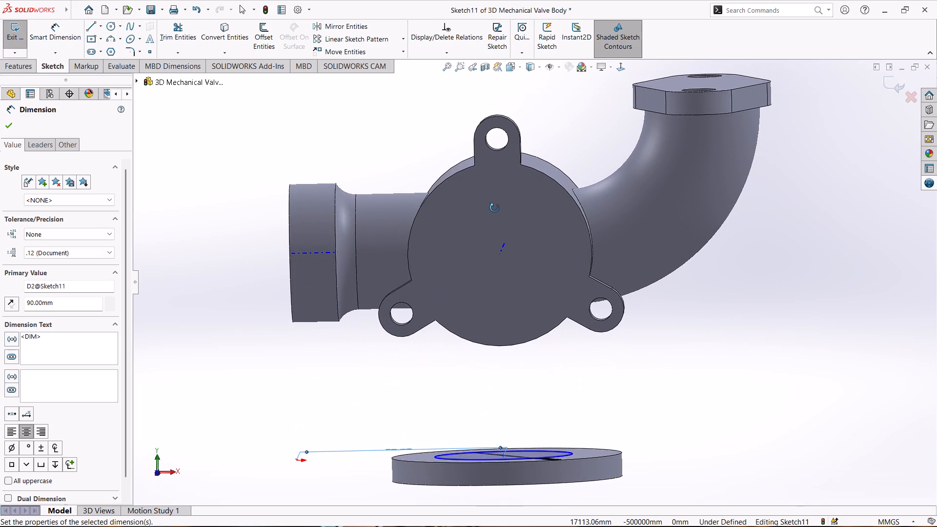
middle_click_drag(494, 208, 509, 249)
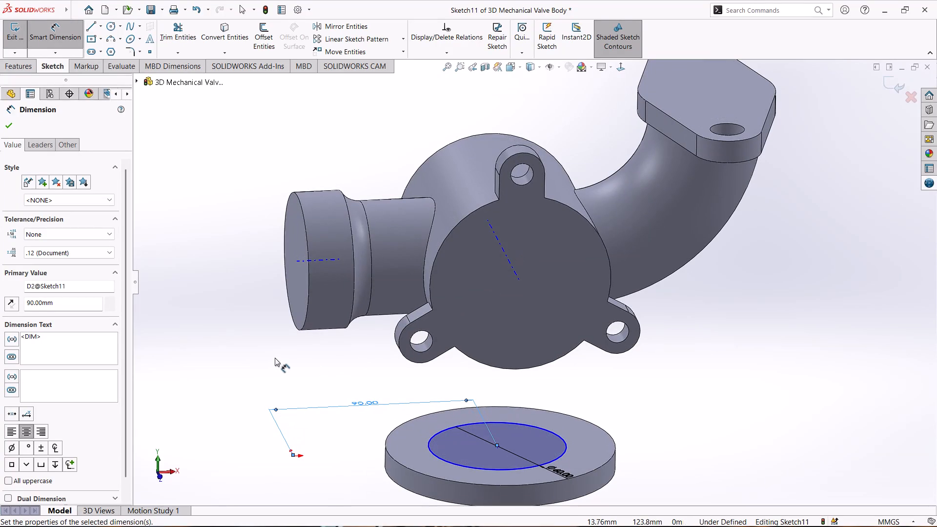
scroll(500, 456, "down", 1)
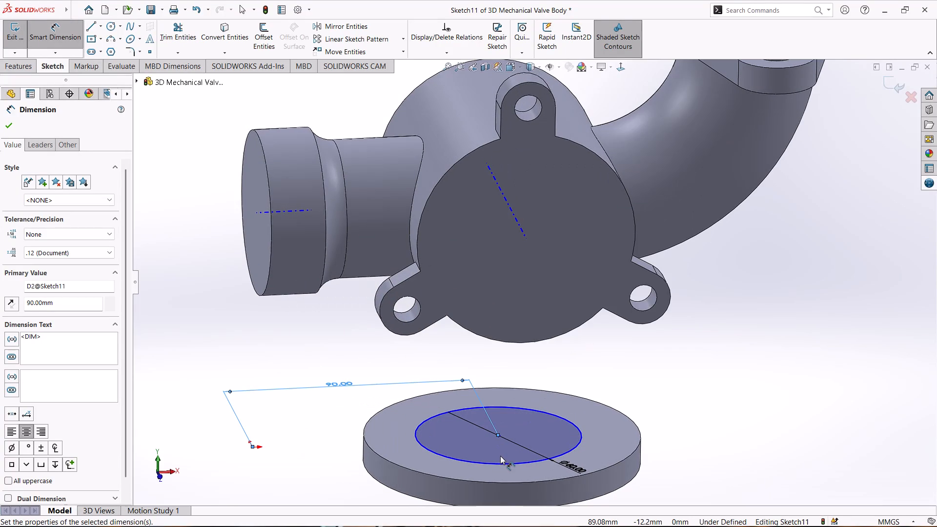
scroll(500, 456, "up", 1)
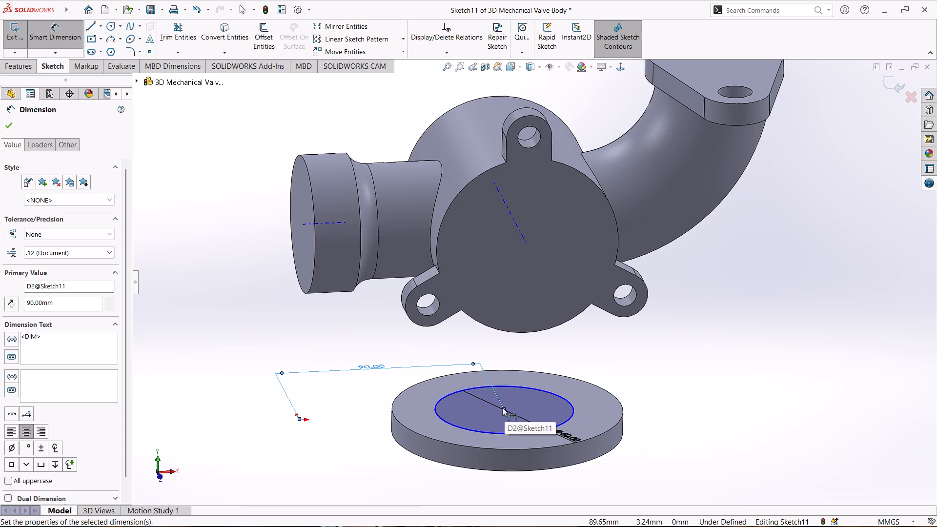
scroll(505, 408, "down", 3)
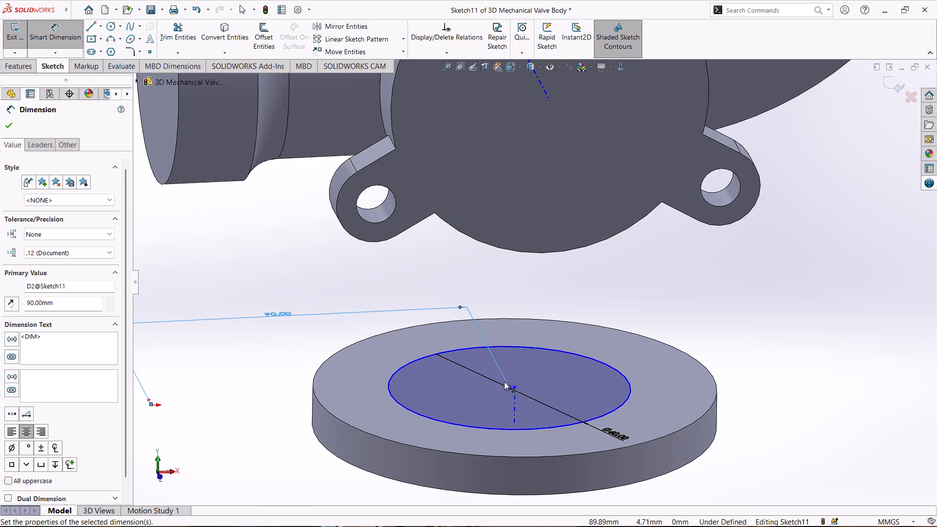
scroll(492, 308, "up", 3)
scroll(492, 308, "down", 2)
scroll(492, 308, "up", 2)
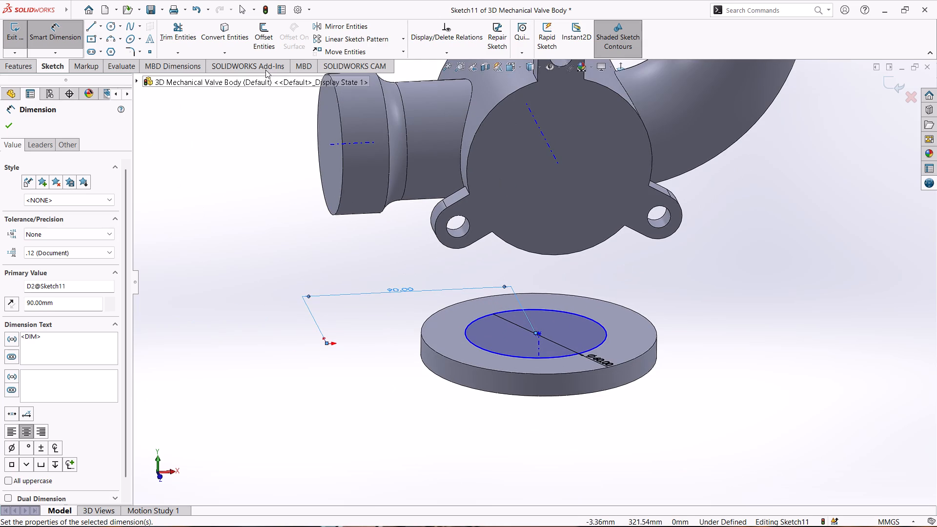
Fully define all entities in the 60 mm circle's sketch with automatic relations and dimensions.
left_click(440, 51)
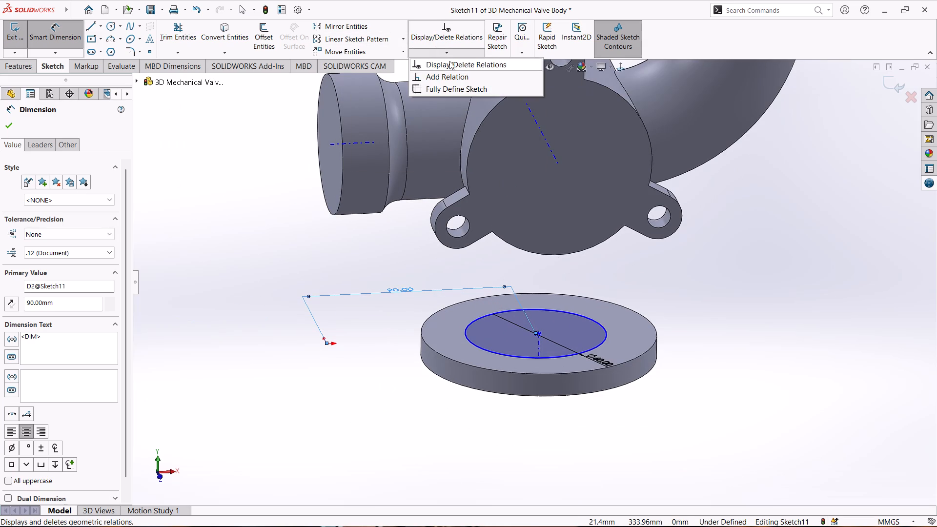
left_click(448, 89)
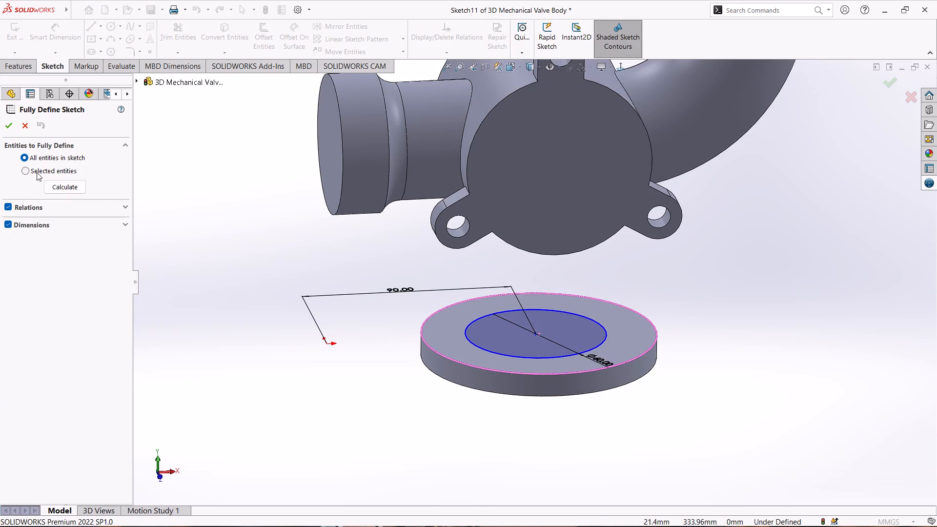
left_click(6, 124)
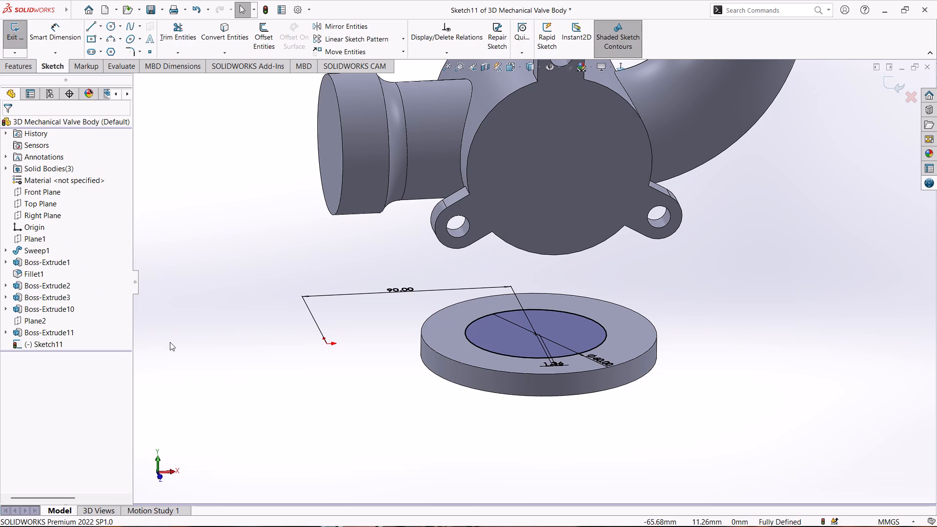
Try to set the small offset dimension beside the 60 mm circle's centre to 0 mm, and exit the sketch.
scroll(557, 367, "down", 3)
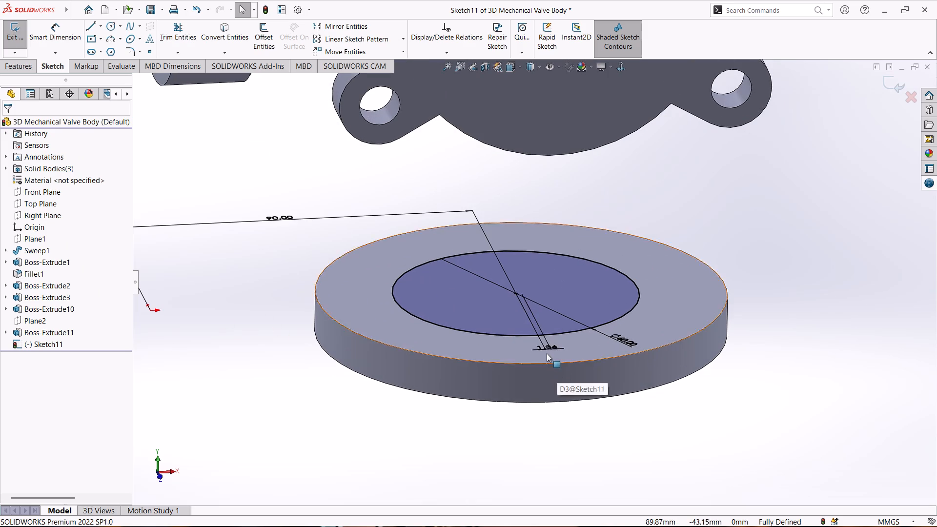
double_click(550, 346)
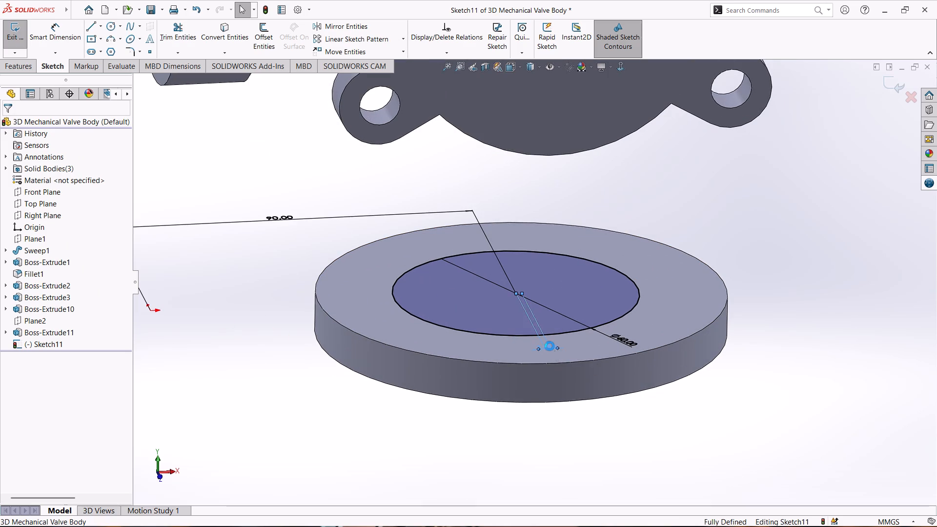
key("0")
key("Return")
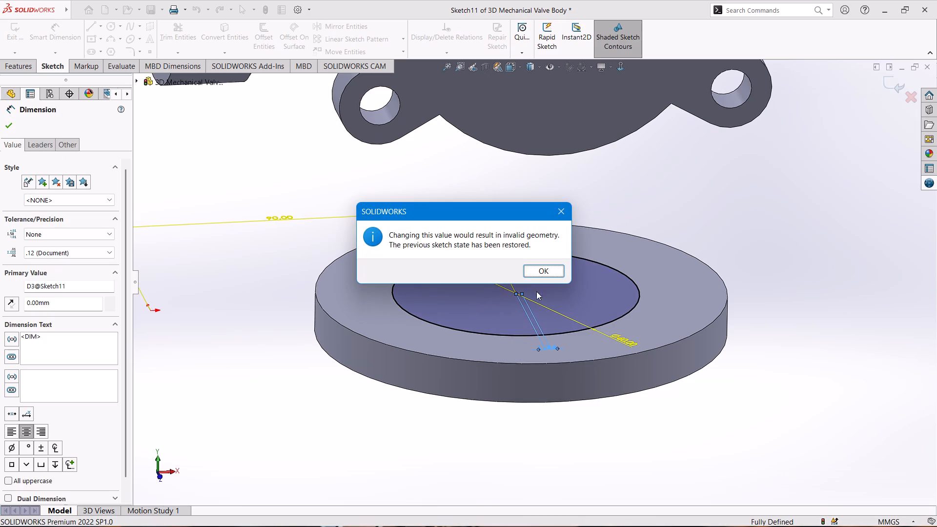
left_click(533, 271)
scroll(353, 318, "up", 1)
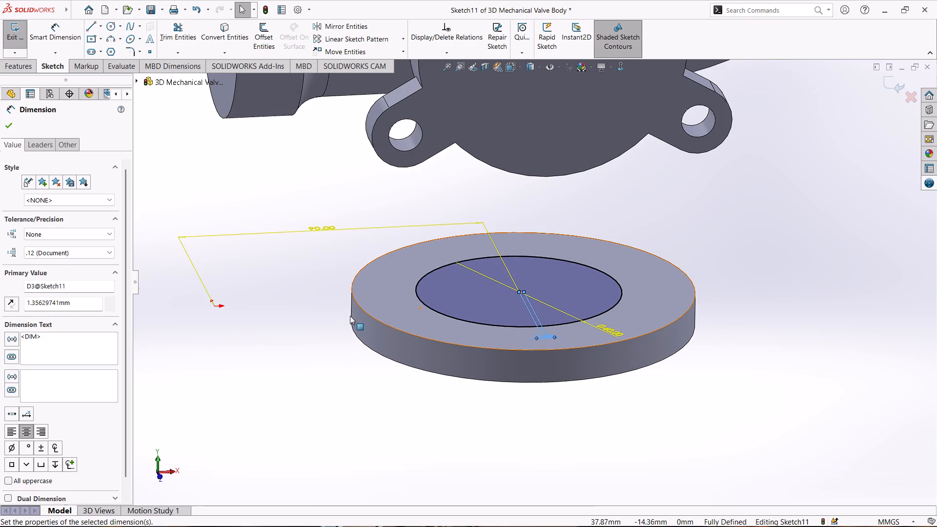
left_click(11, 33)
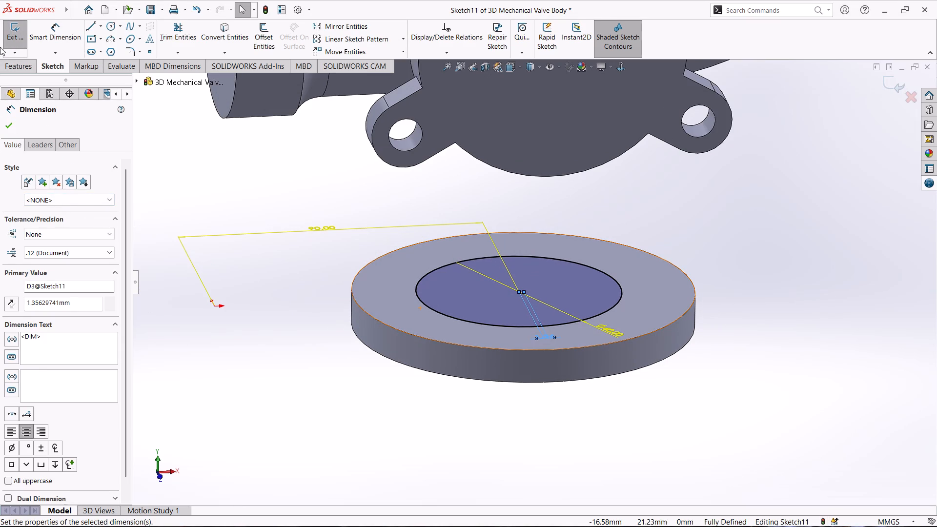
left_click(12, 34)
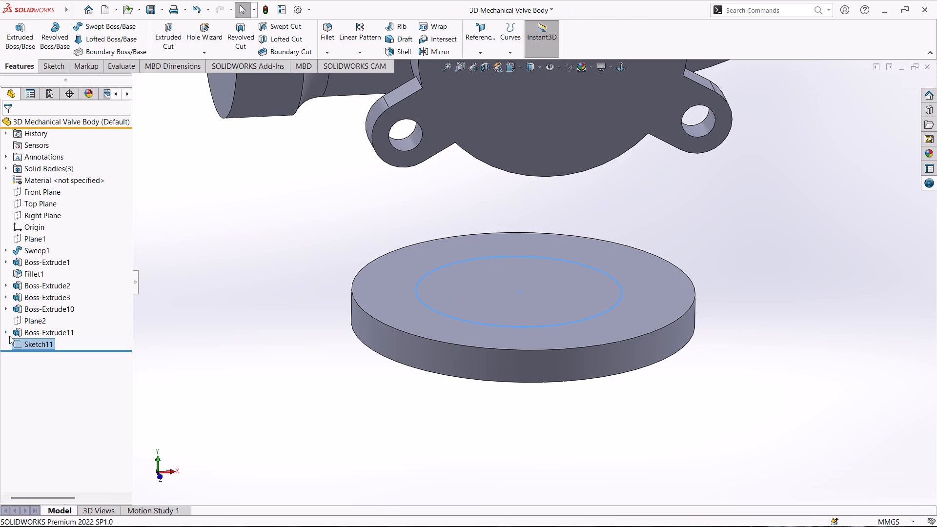
Edit the lower disc's 100 mm circle sketch, fully define all its entities with calculated relations and dimensions, and exit the sketch.
left_click(4, 334)
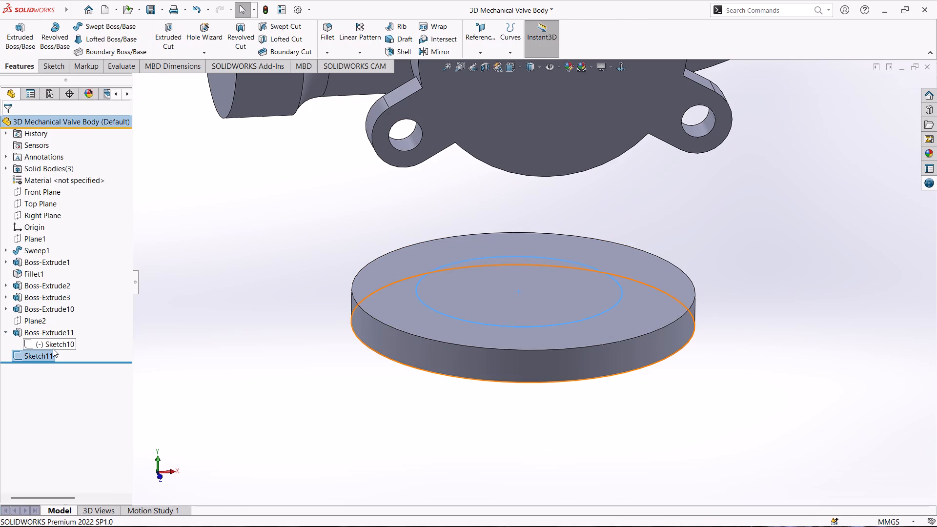
left_click(53, 348)
left_click(61, 325)
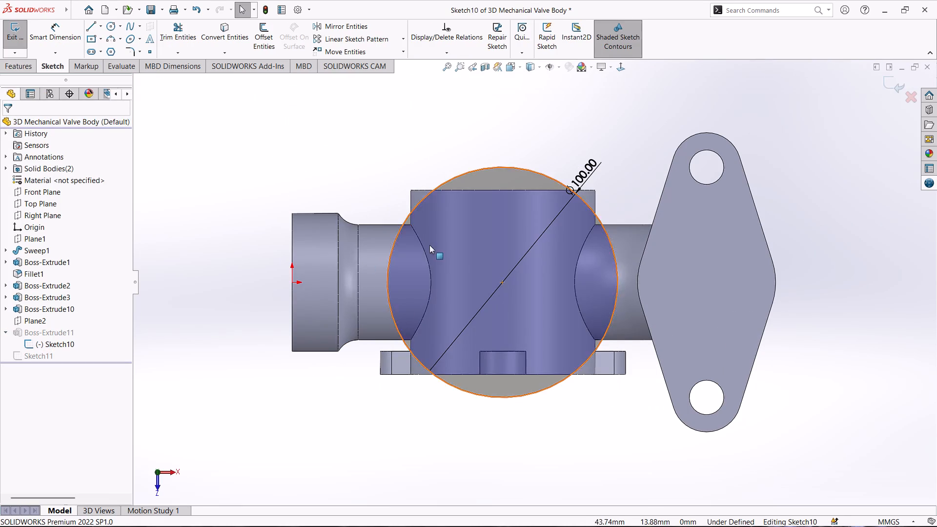
scroll(502, 283, "down", 4)
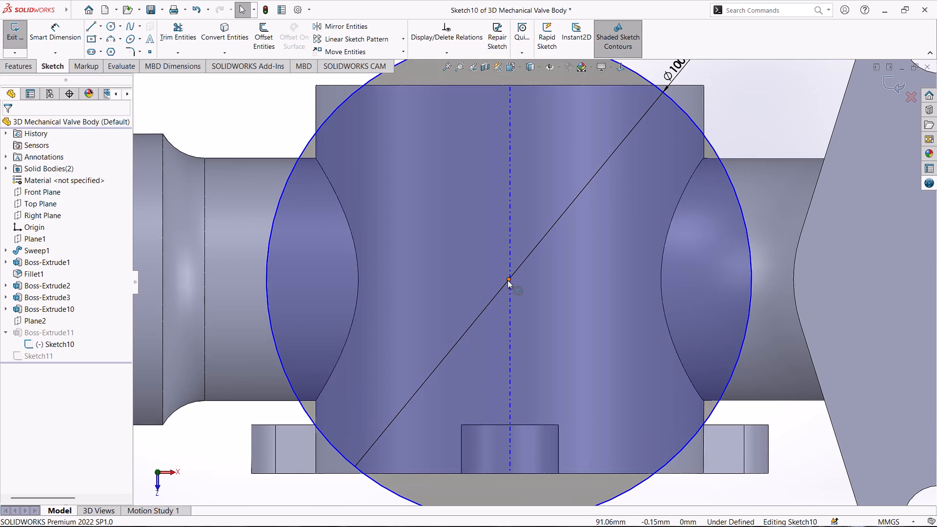
scroll(502, 268, "down", 3)
scroll(502, 267, "up", 6)
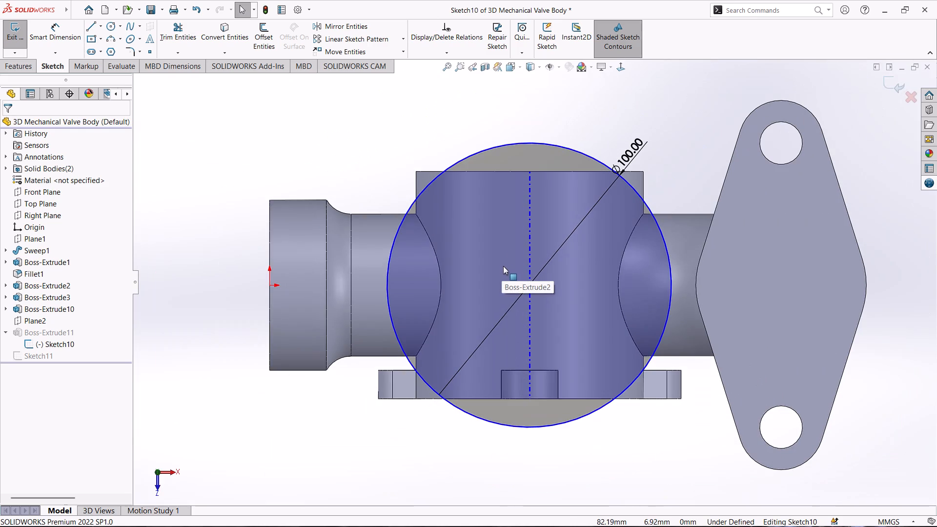
left_click(462, 55)
left_click(466, 87)
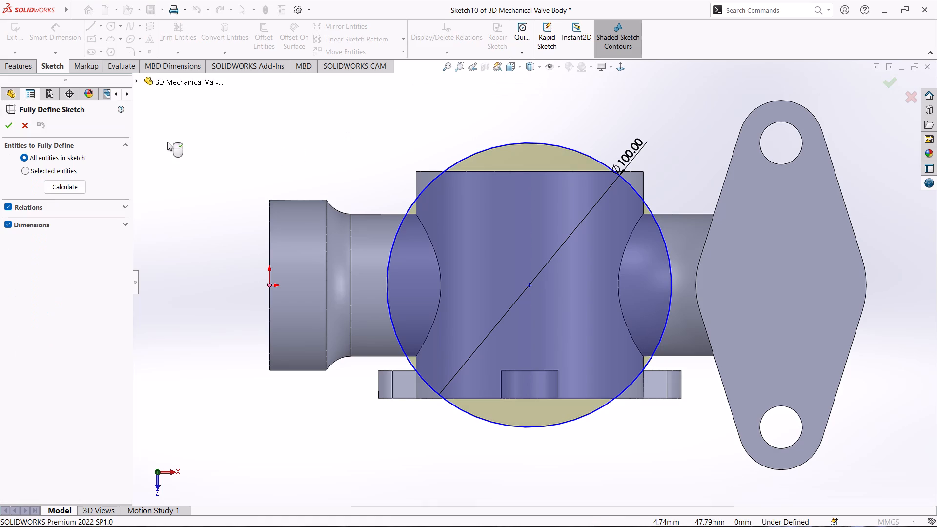
left_click(65, 184)
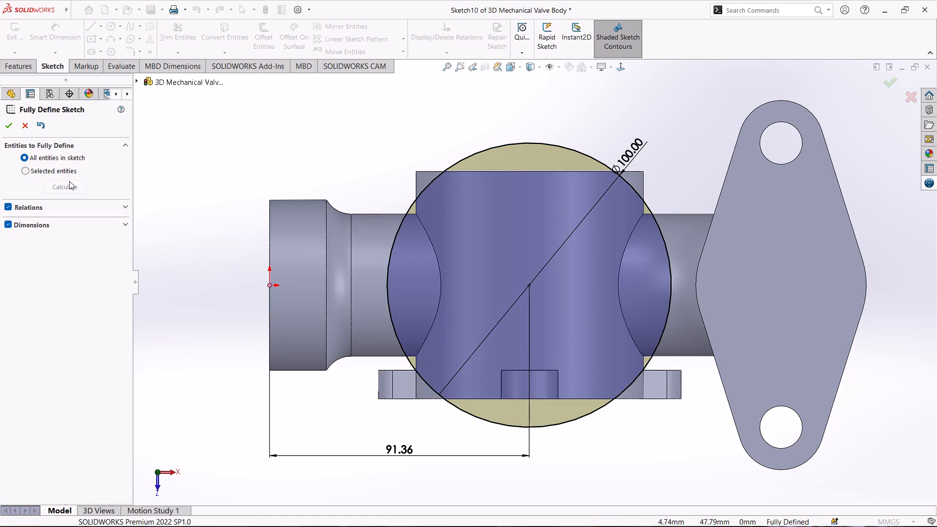
left_click(9, 130)
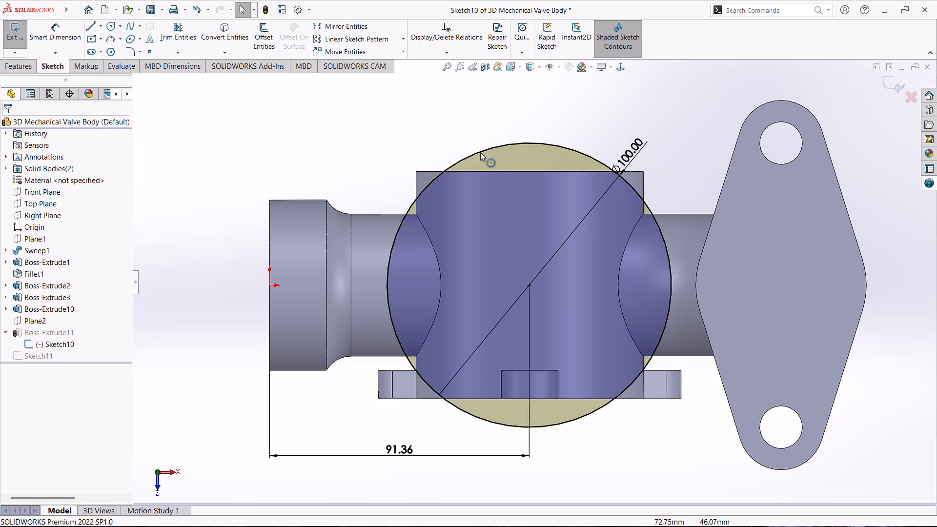
left_click(15, 42)
Reopen the 60 mm circle's sketch on the disc for editing.
middle_click_drag(371, 128, 373, 176)
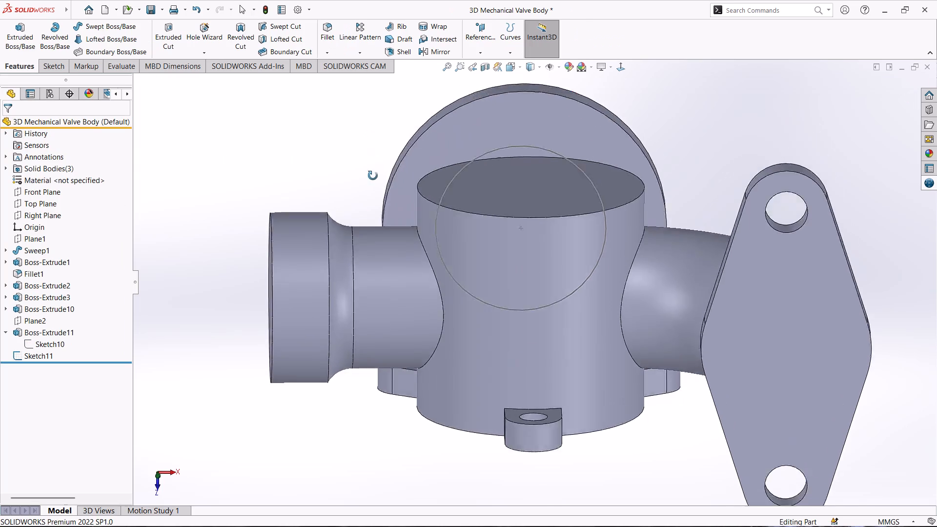
middle_click_drag(373, 176, 374, 235)
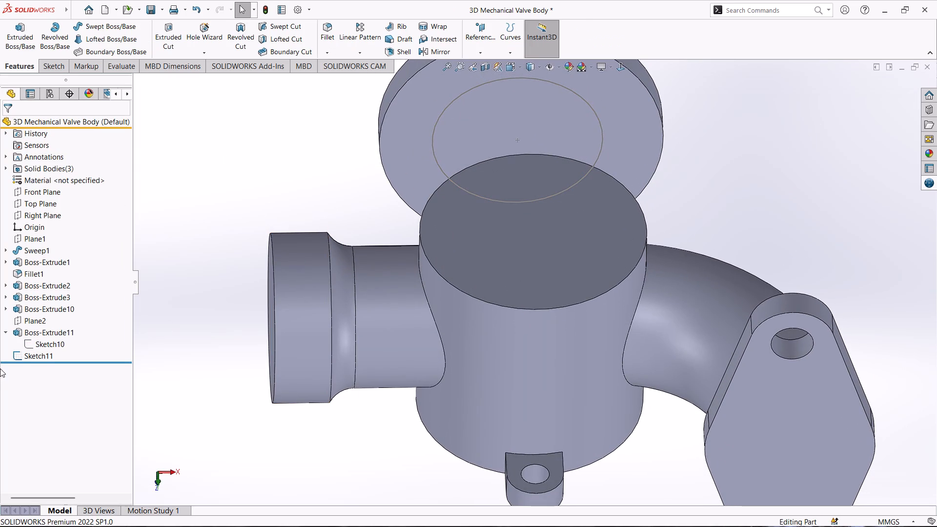
left_click(25, 356)
left_click(36, 328)
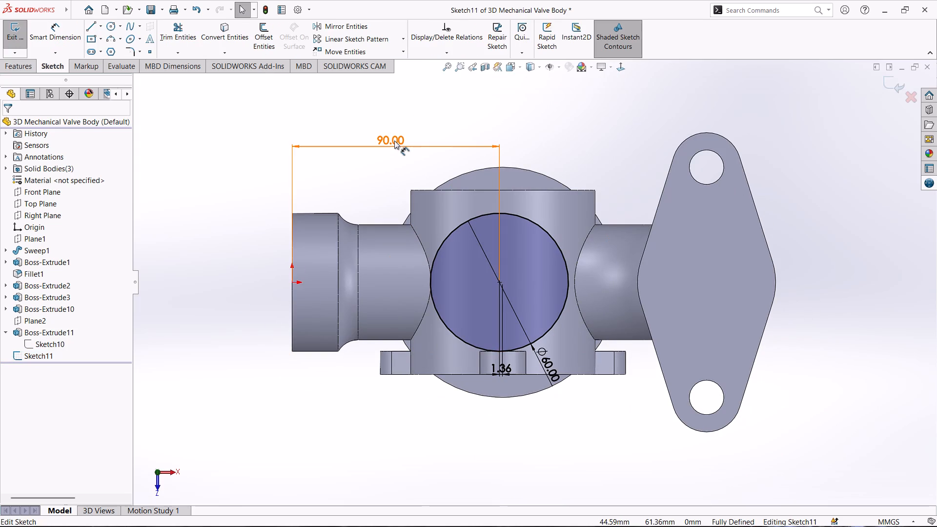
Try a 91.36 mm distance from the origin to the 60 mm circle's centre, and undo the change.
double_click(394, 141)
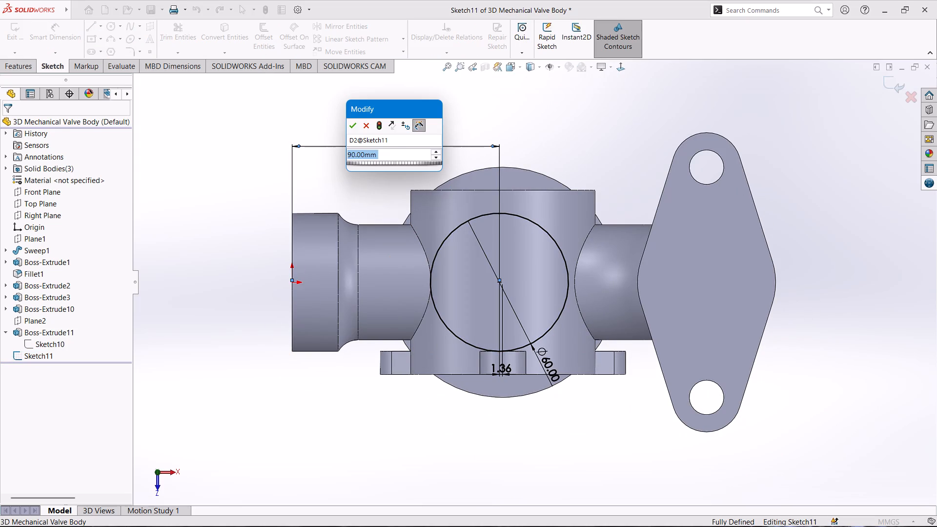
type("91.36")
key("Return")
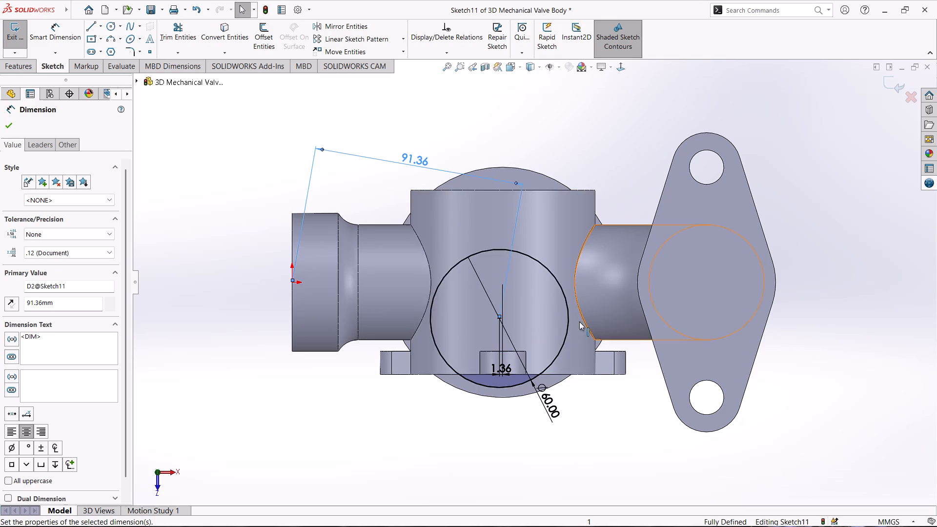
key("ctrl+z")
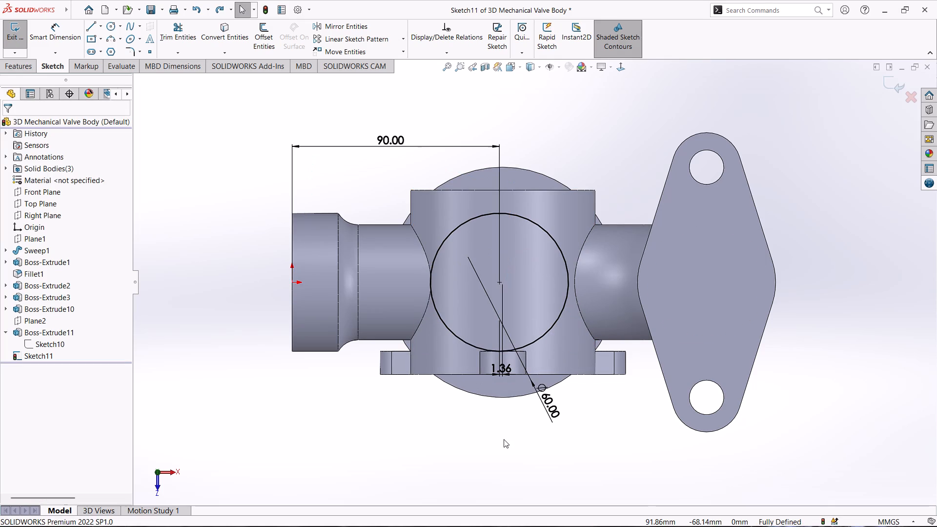
Delete the 1.36 mm offset dimension at the 60 mm circle's centre.
left_click(508, 366)
key("Delete")
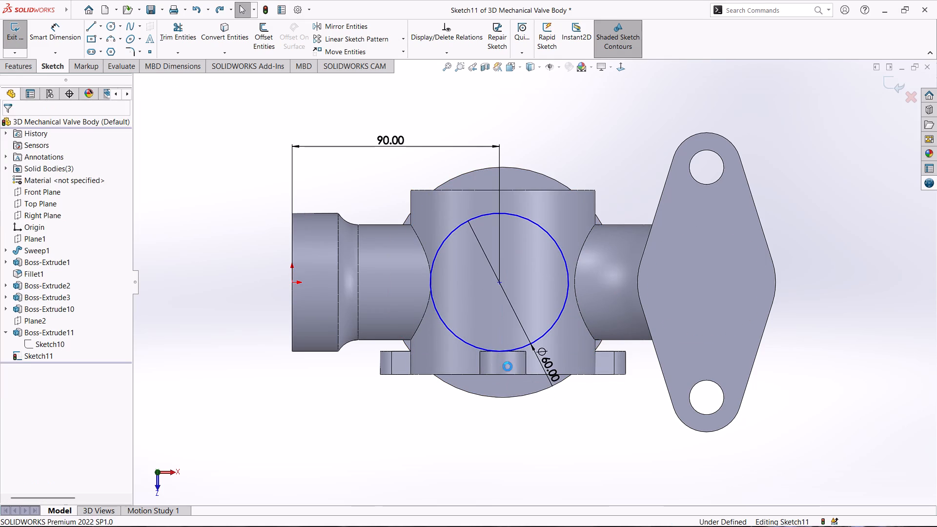
Set the horizontal distance between the origin and the 60 mm circle's centre to 91.36 mm.
double_click(392, 136)
type("91.36")
key("Return")
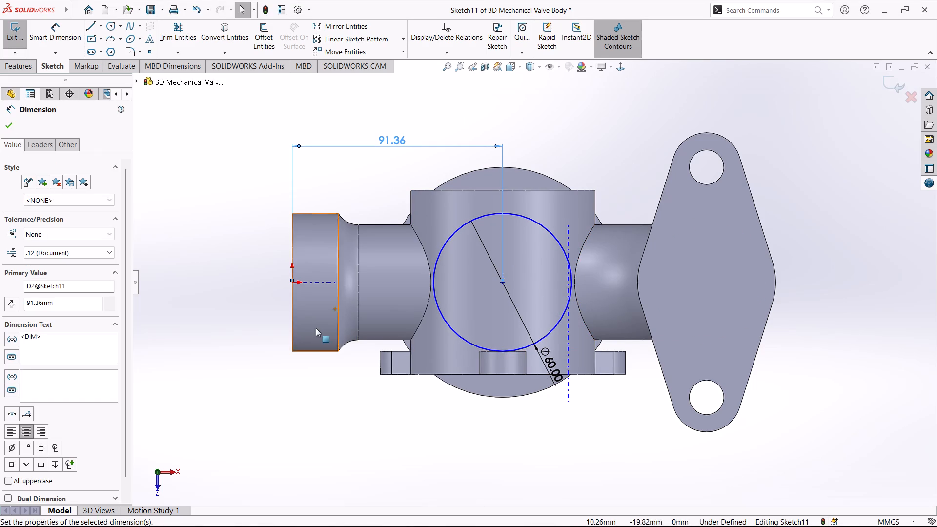
key("Escape")
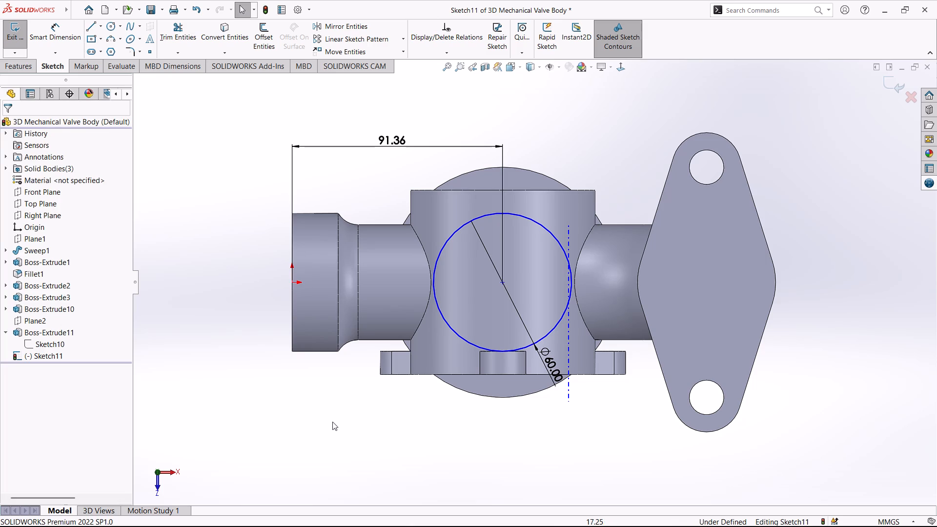
Add a horizontal relation between the origin and the 60 mm circle's centre, and exit the sketch.
left_click(290, 280, "ctrl")
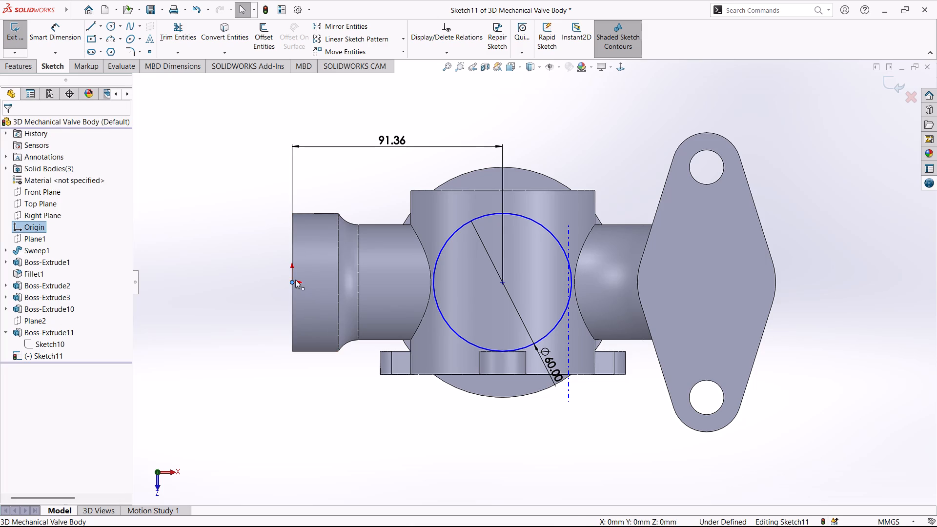
left_click(501, 282, "ctrl")
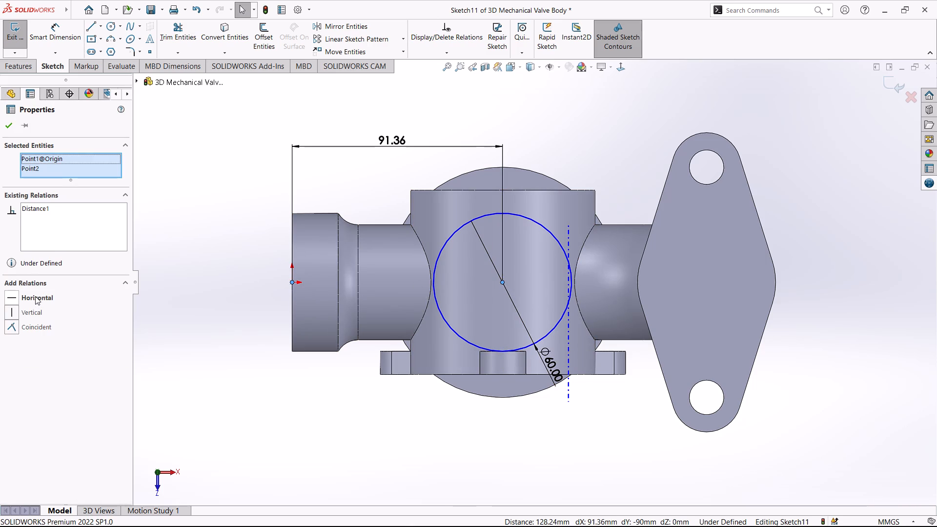
left_click(35, 296)
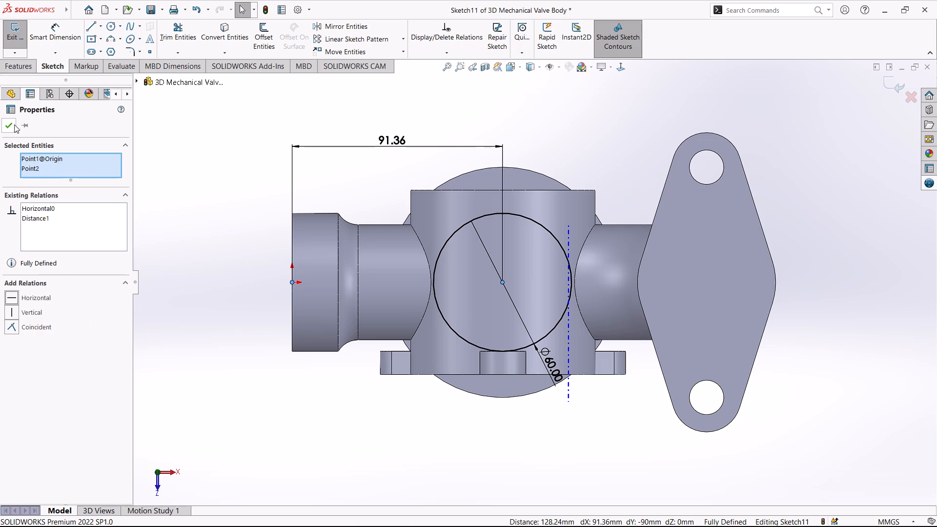
left_click(10, 119)
middle_click_drag(326, 383, 299, 320)
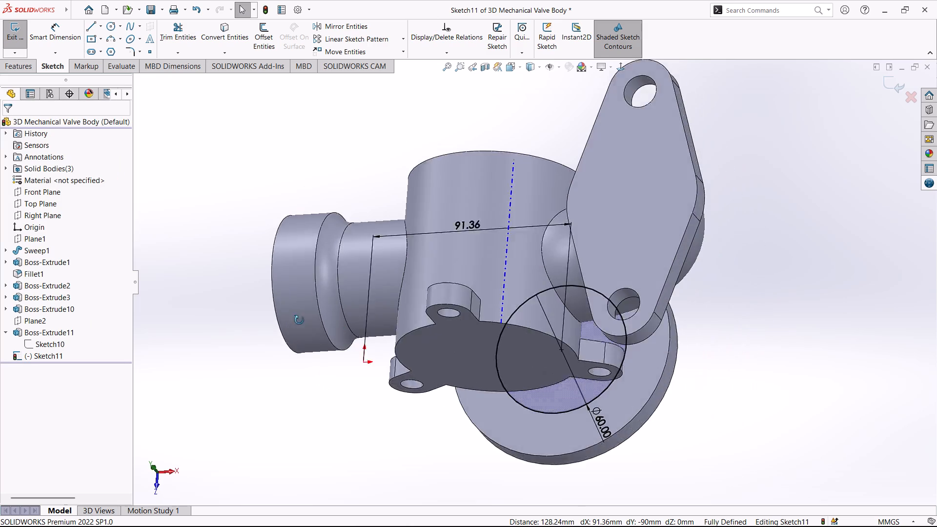
middle_click_drag(299, 320, 291, 277)
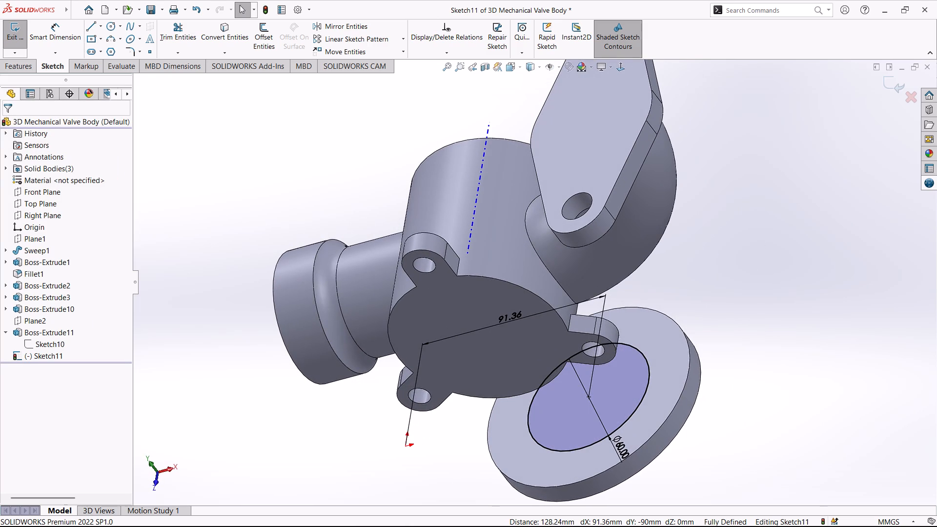
left_click(17, 46)
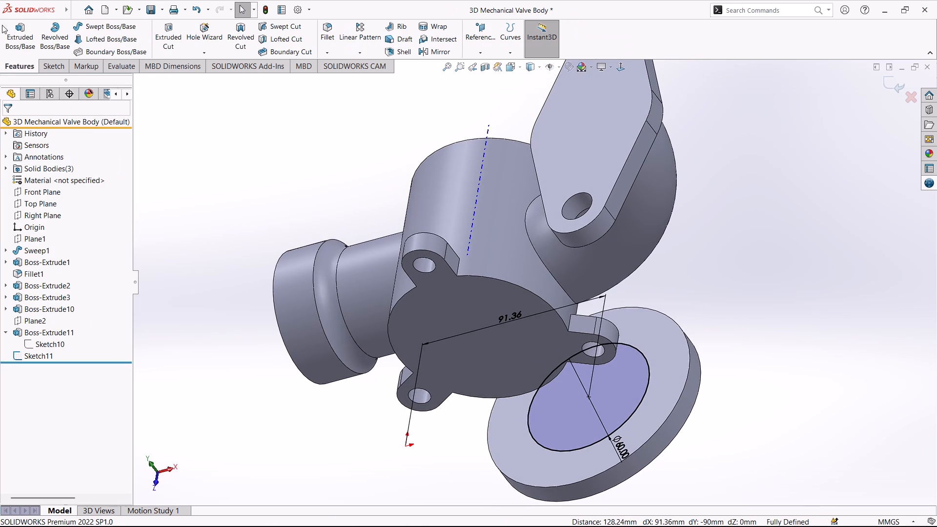
Extrude the 60 mm circle from the lower disc up to the main cylinder's outer surface, merging the result.
left_click(12, 41)
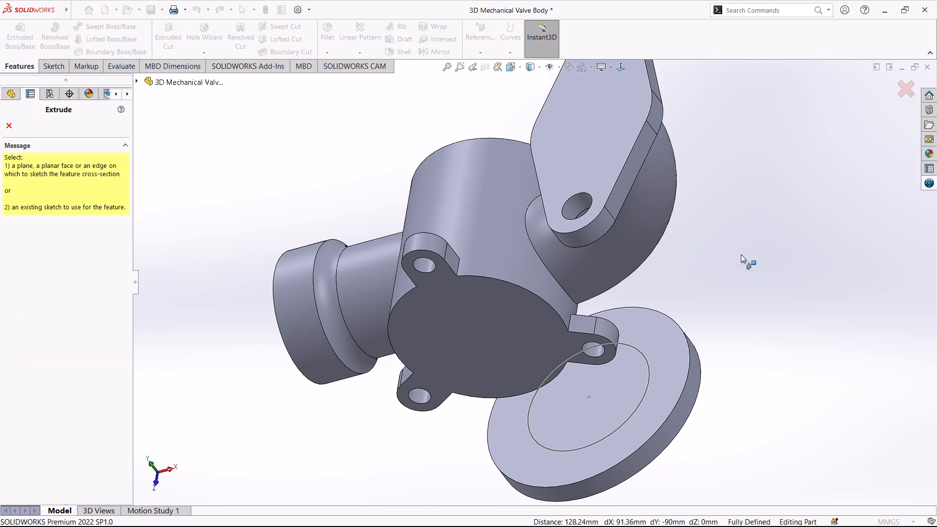
left_click(642, 402)
middle_click_drag(785, 351, 767, 339)
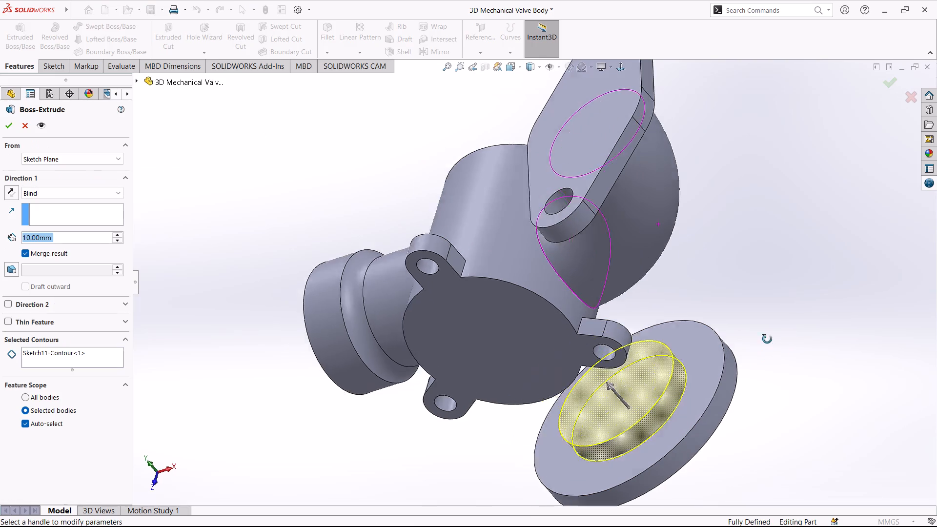
middle_click_drag(767, 339, 751, 321)
scroll(744, 350, "down", 2)
scroll(732, 351, "up", 1)
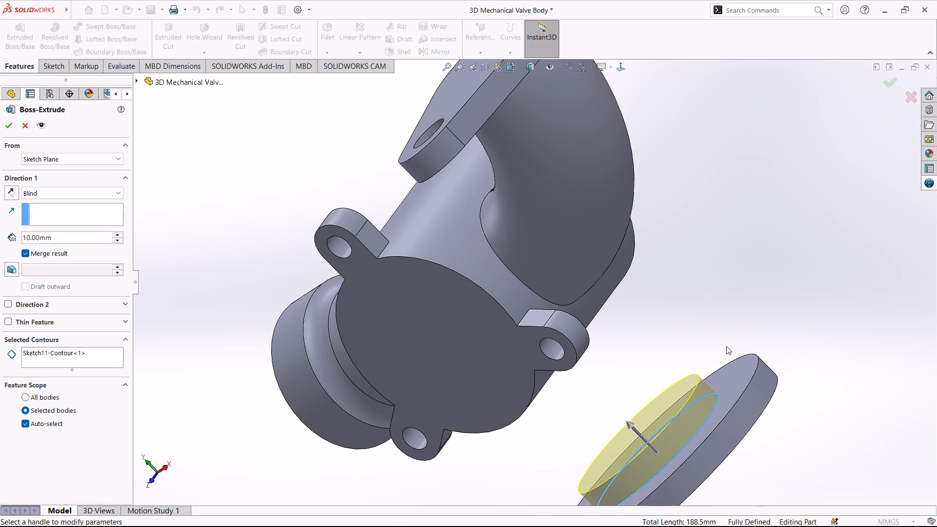
left_click(62, 194)
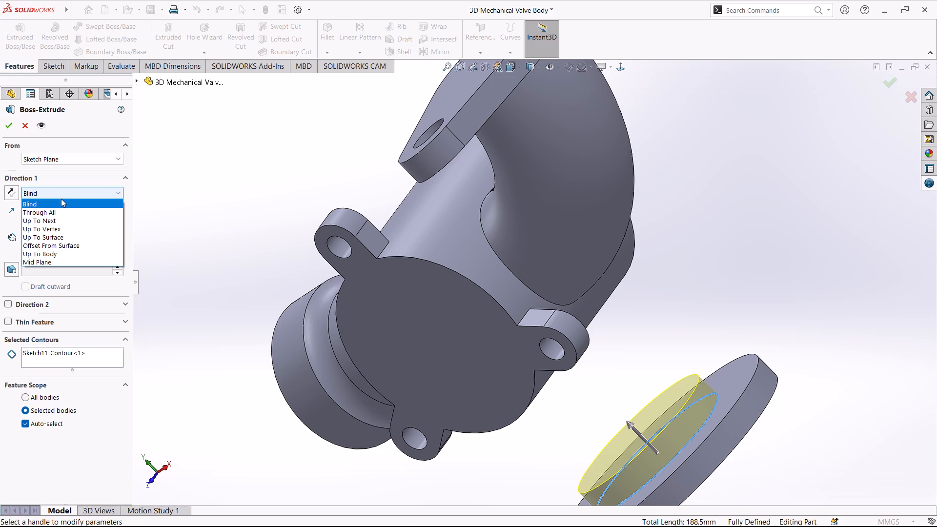
left_click(49, 233)
middle_click_drag(801, 243, 756, 203)
left_click(444, 235)
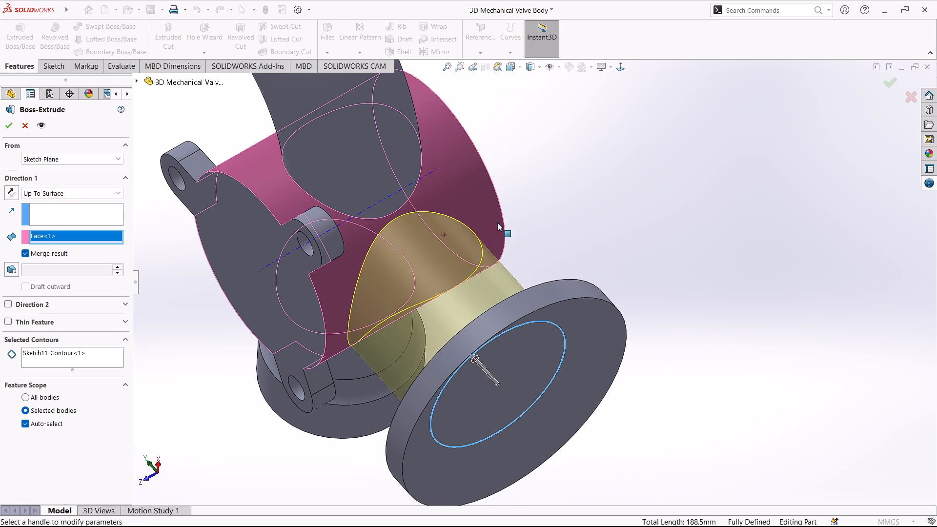
left_click(8, 129)
Fillet the edge where the lower disc's neck meets the main cylinder with a 10 mm radius.
middle_click_drag(653, 198, 660, 199)
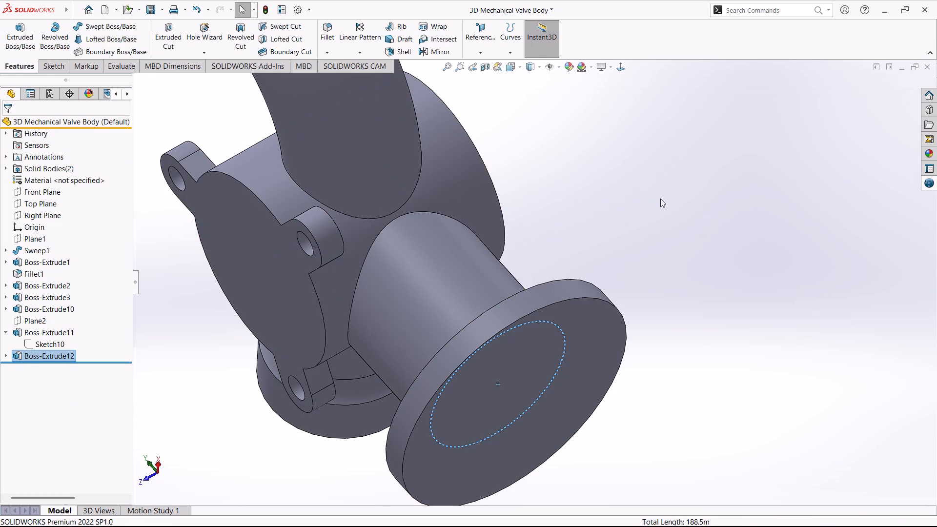
middle_click_drag(660, 199, 724, 201)
scroll(537, 259, "down", 2)
scroll(537, 259, "up", 4)
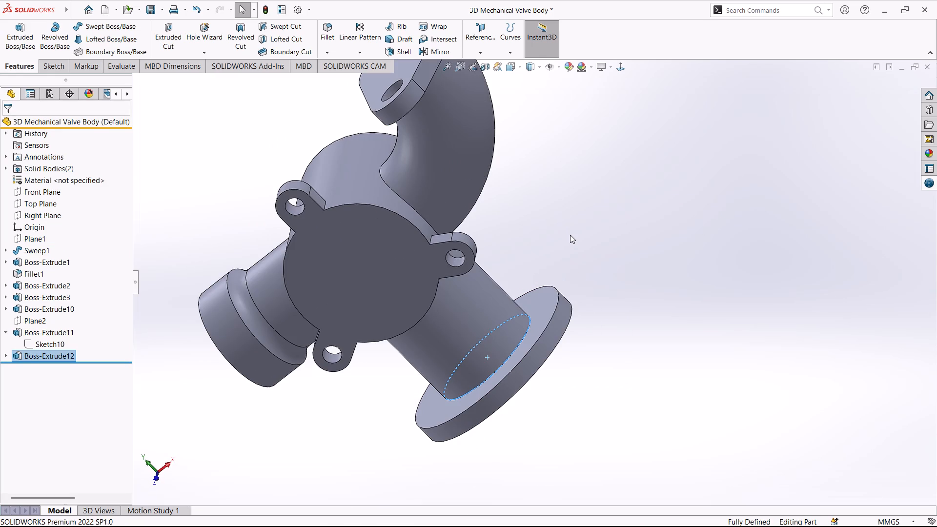
middle_click_drag(570, 235, 503, 205)
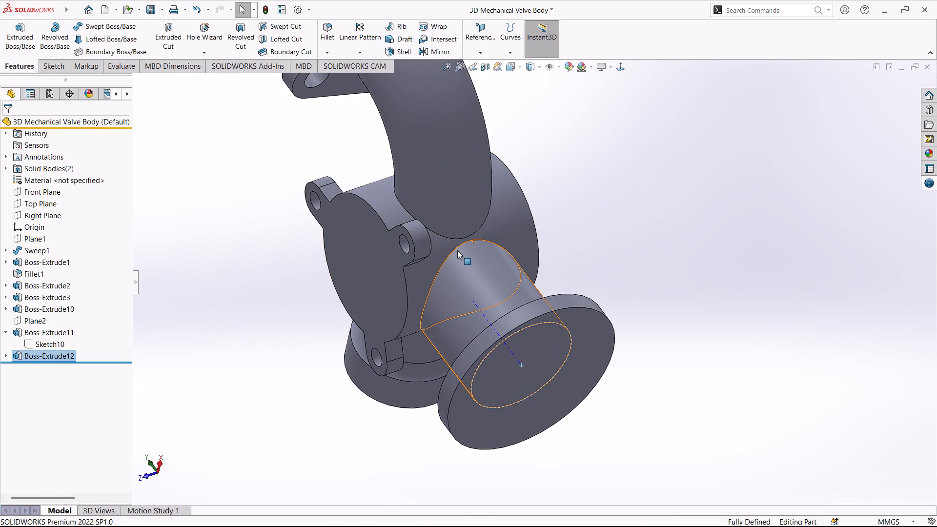
left_click(457, 249)
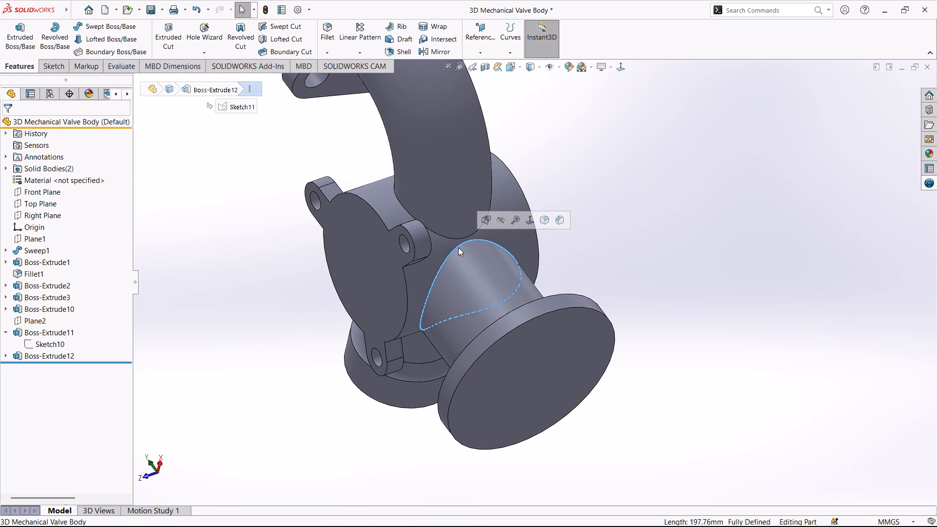
left_click(542, 223)
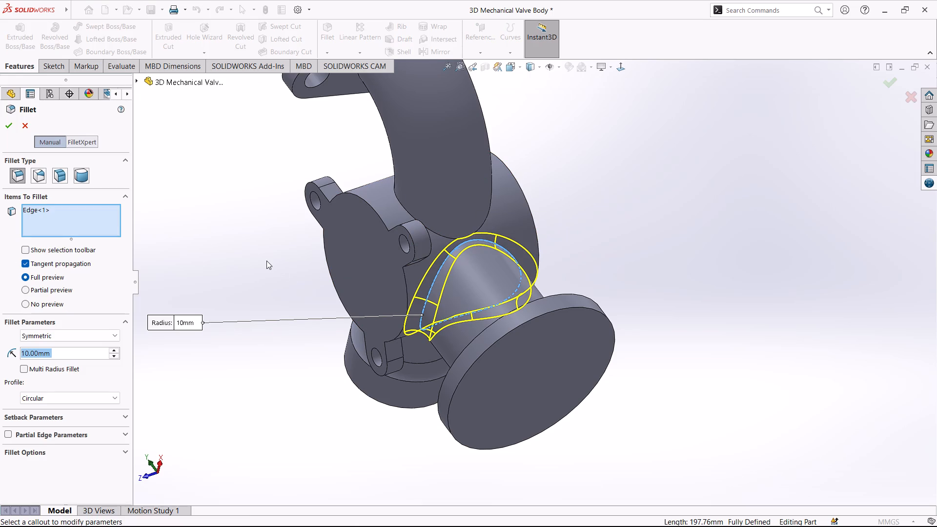
left_click(8, 130)
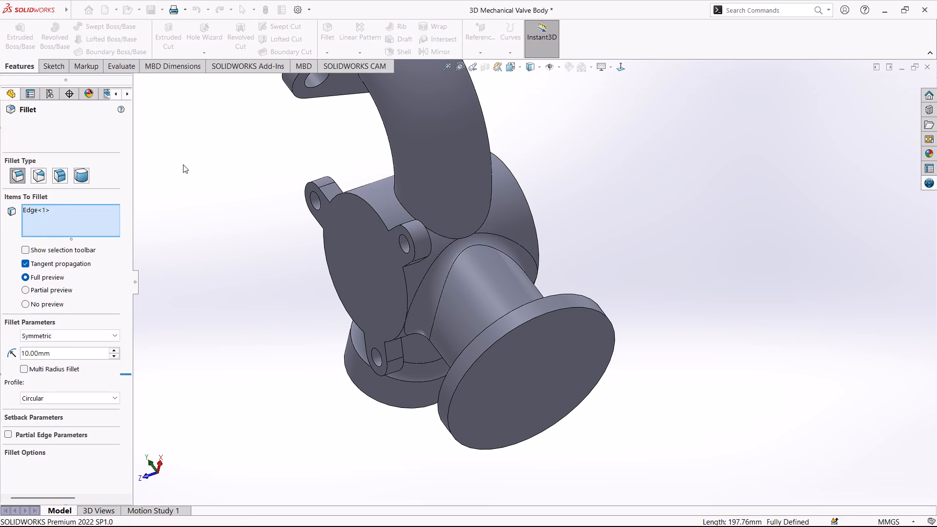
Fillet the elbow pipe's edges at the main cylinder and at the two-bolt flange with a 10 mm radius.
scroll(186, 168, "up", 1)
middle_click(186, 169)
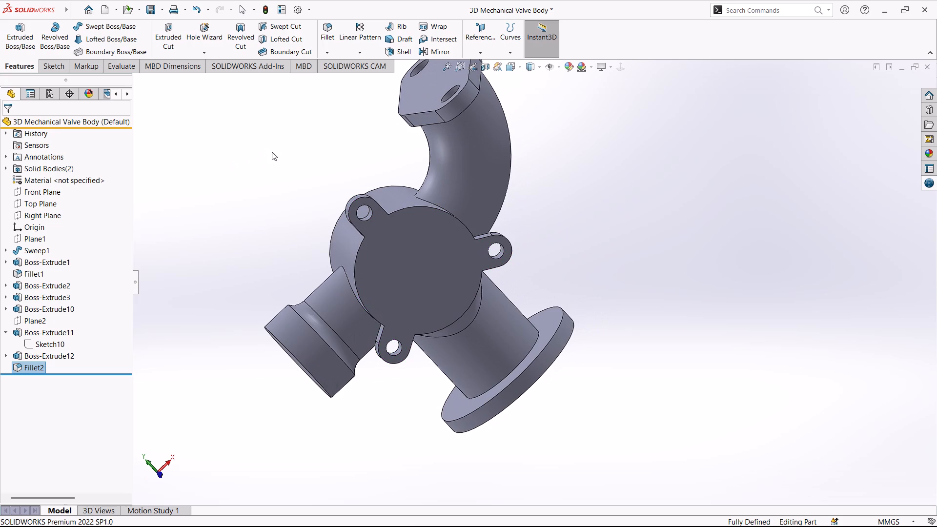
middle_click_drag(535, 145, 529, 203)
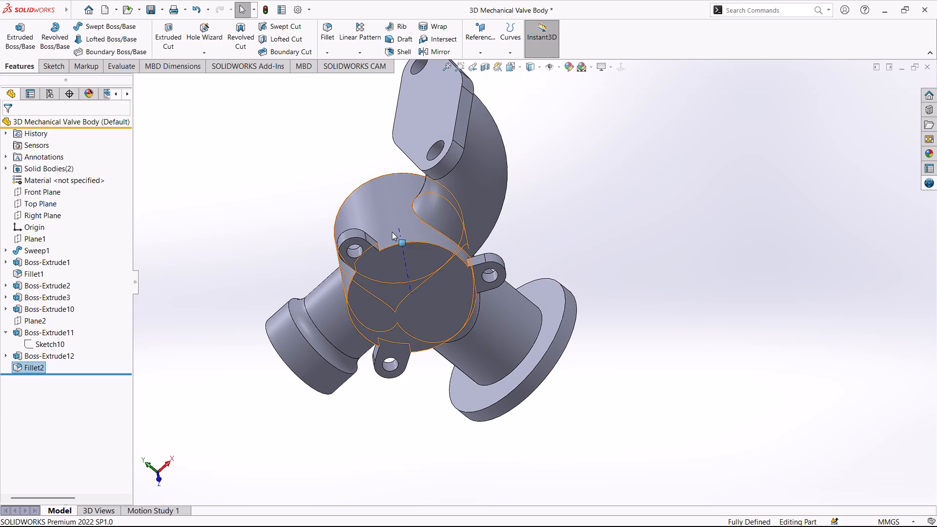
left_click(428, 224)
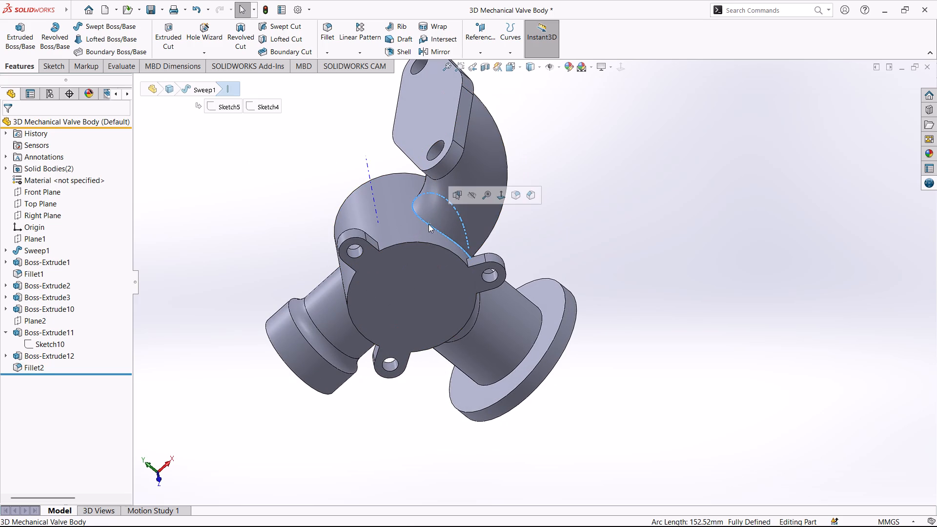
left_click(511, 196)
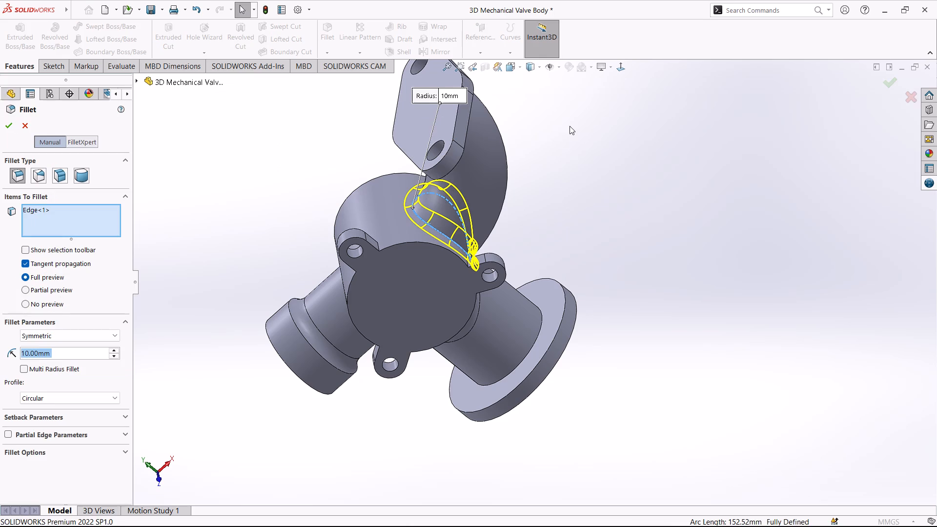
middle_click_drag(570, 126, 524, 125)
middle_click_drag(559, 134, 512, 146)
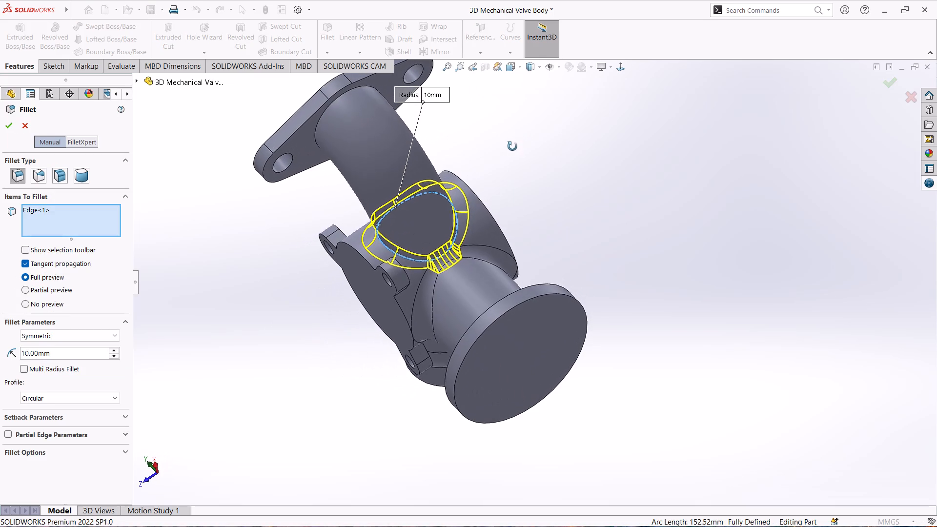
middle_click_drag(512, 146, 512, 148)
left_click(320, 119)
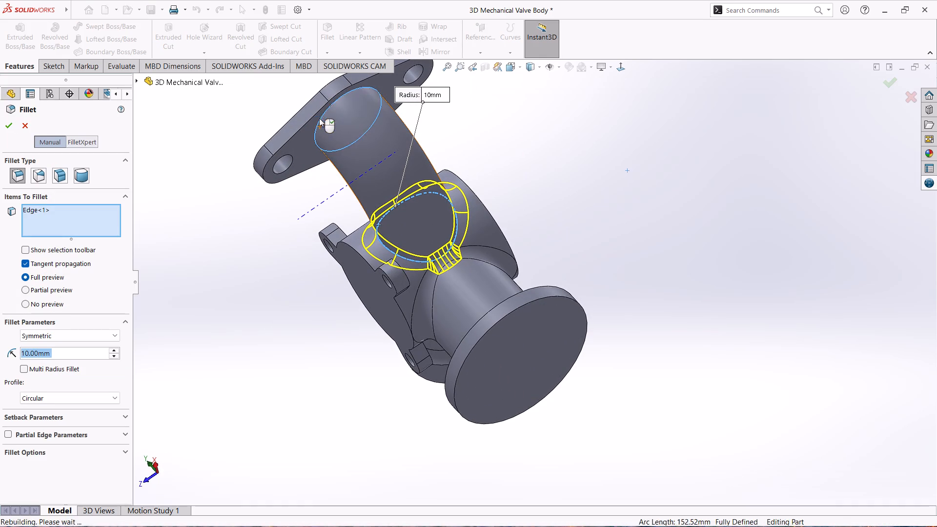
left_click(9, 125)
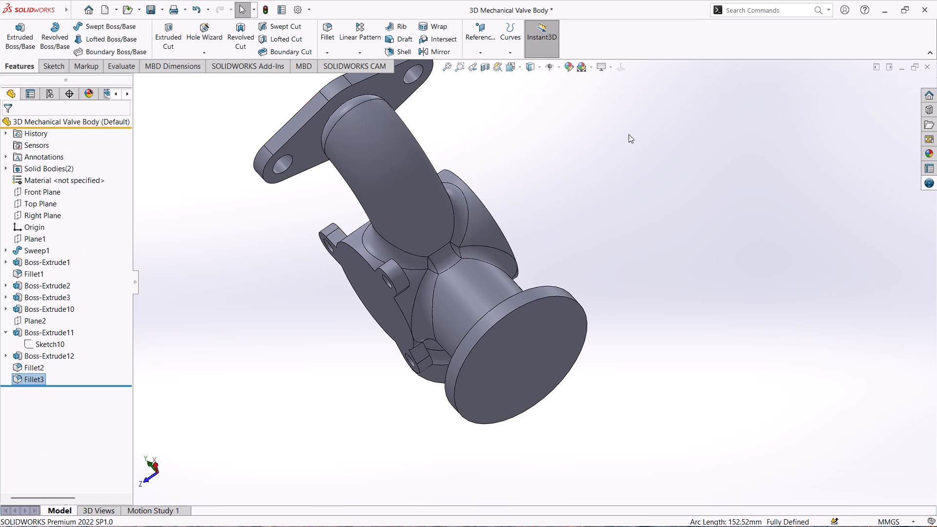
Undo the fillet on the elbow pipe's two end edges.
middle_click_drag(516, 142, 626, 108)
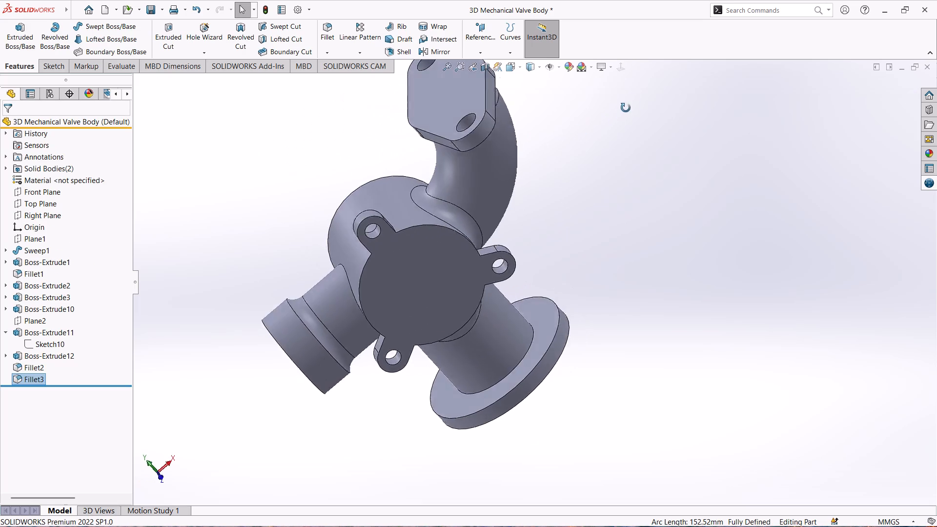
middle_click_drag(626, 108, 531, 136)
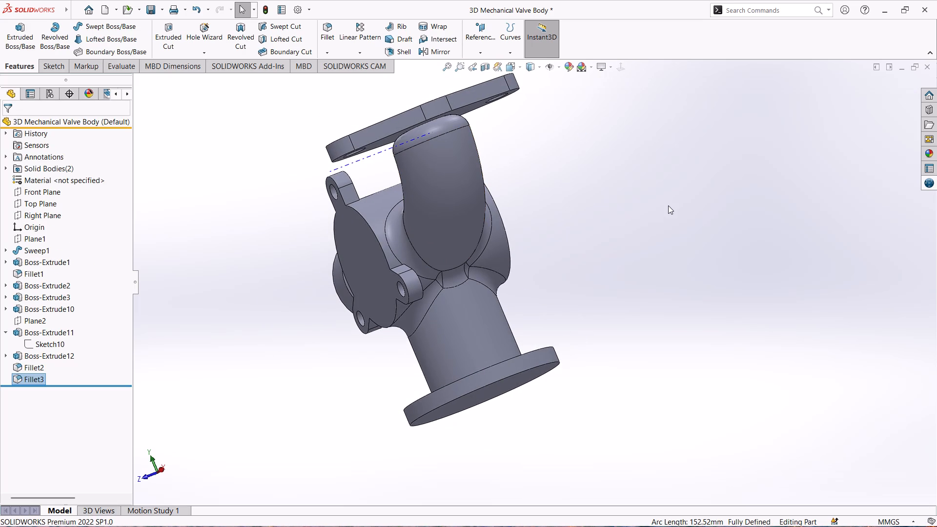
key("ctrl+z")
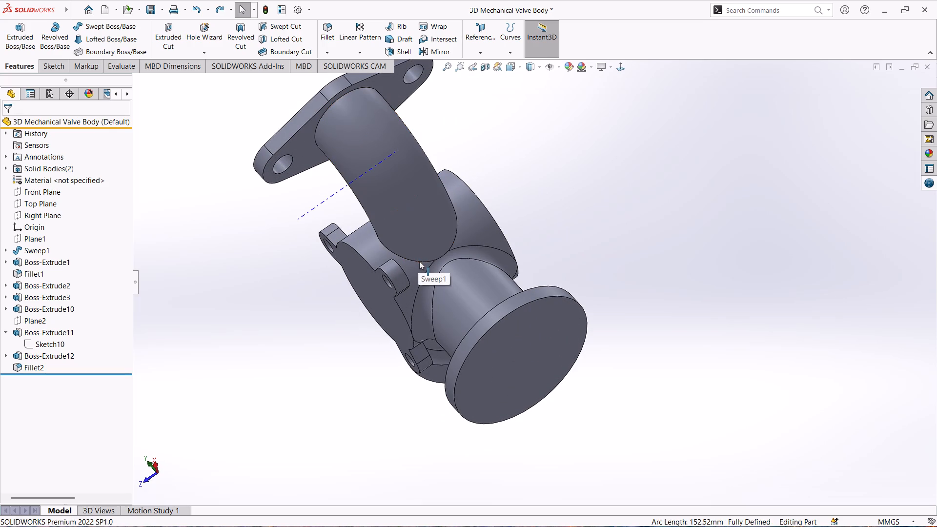
Fillet only the edge where the elbow pipe meets the main cylinder with a 10 mm radius.
left_click(419, 261)
left_click(504, 232)
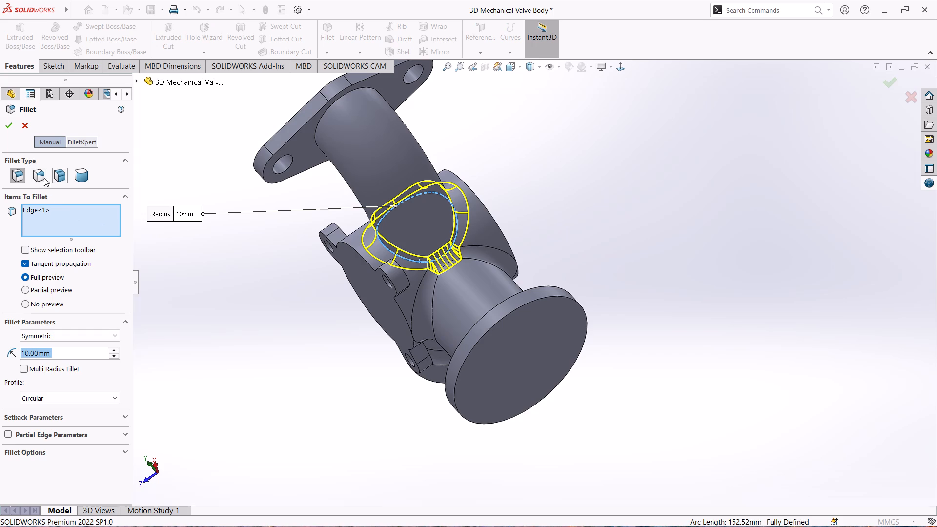
left_click(9, 128)
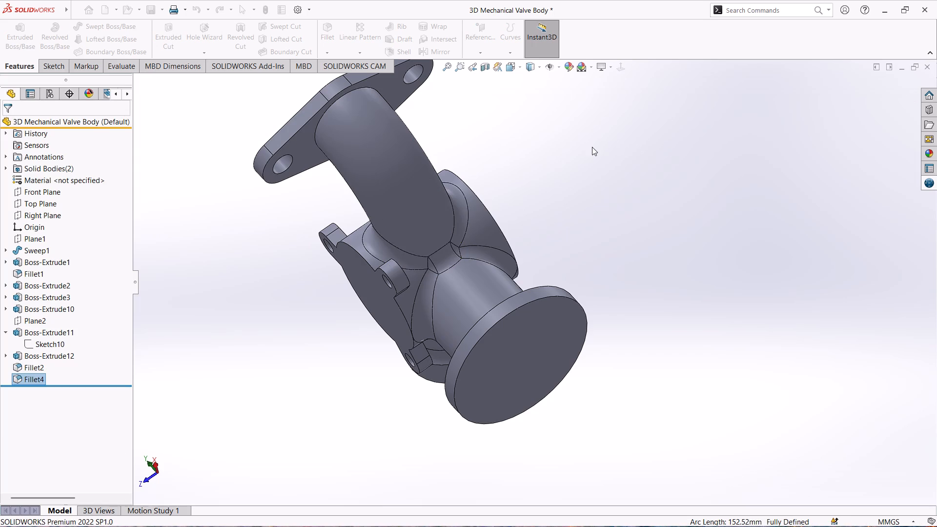
Fillet the edge where the short collared pipe meets the main cylinder with a 10 mm radius.
scroll(548, 152, "down", 1)
scroll(525, 154, "up", 1)
scroll(471, 158, "up", 1)
middle_click_drag(473, 158, 601, 78)
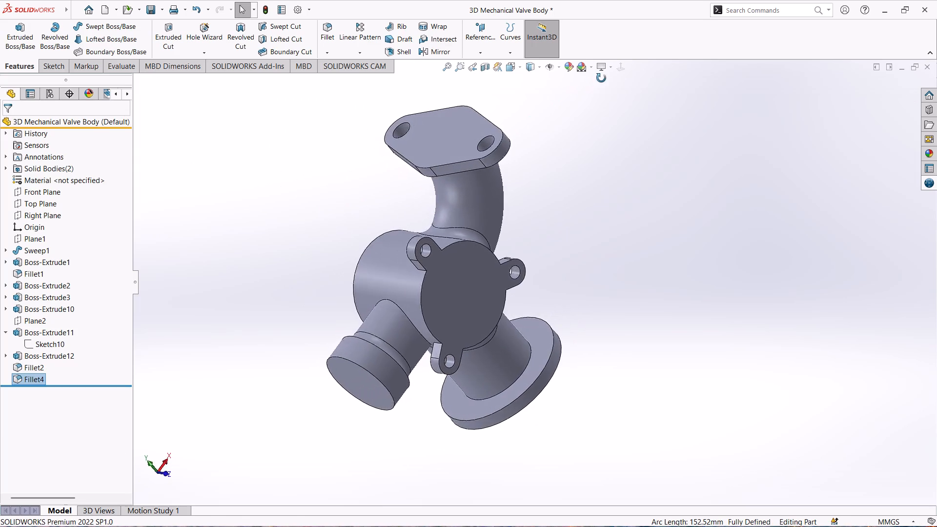
middle_click_drag(601, 78, 632, 67)
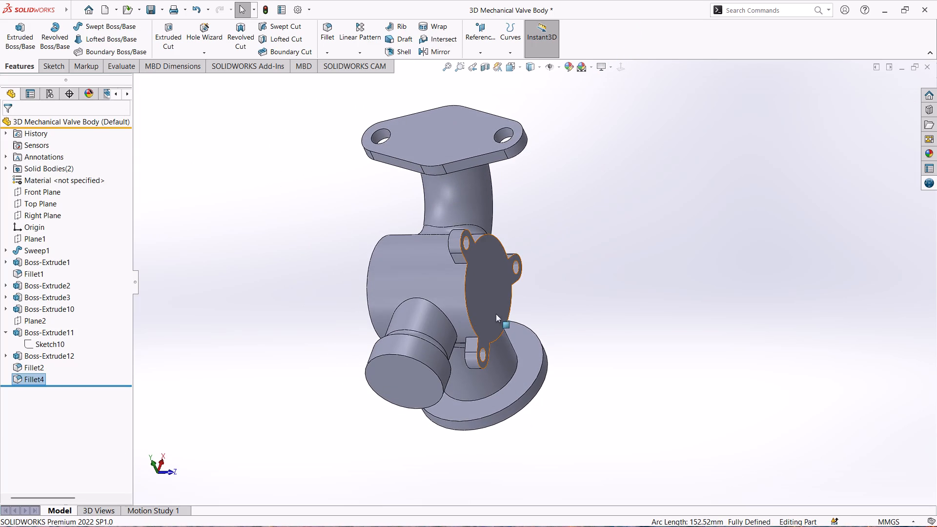
left_click(449, 322)
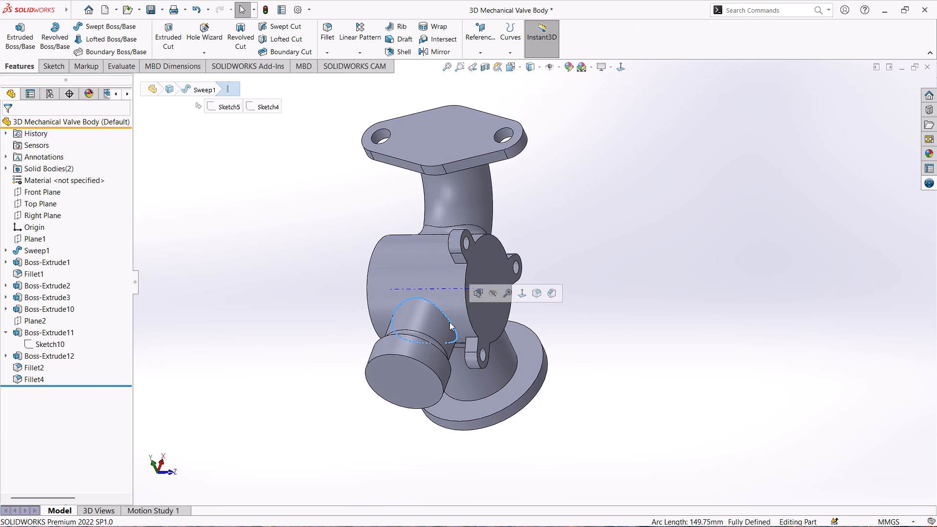
left_click(537, 294)
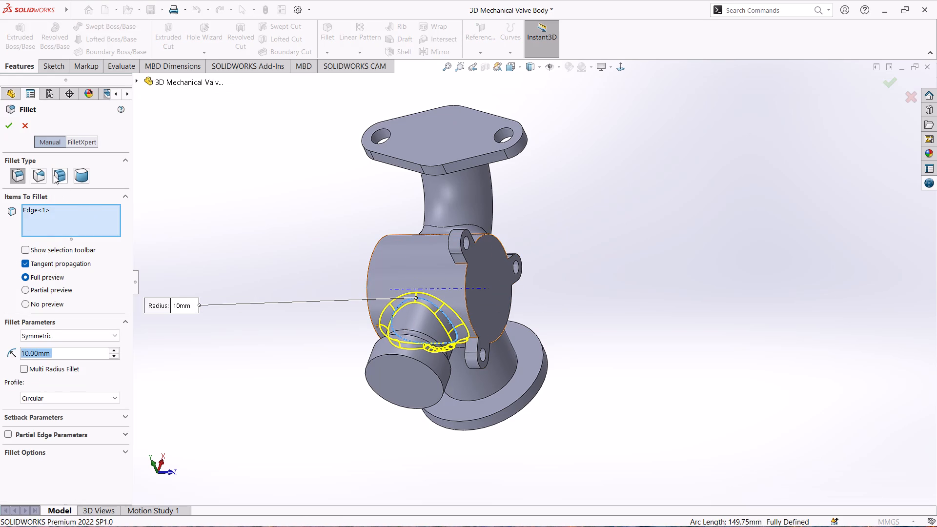
left_click(9, 128)
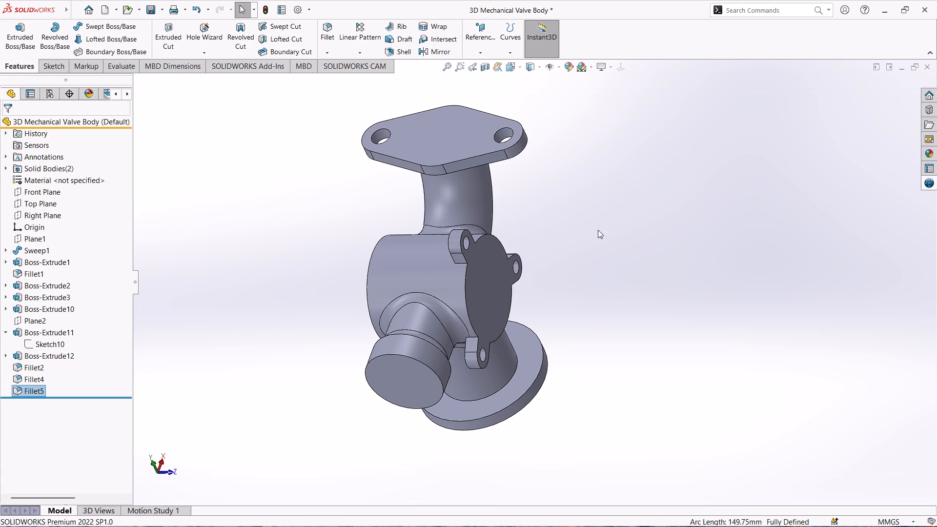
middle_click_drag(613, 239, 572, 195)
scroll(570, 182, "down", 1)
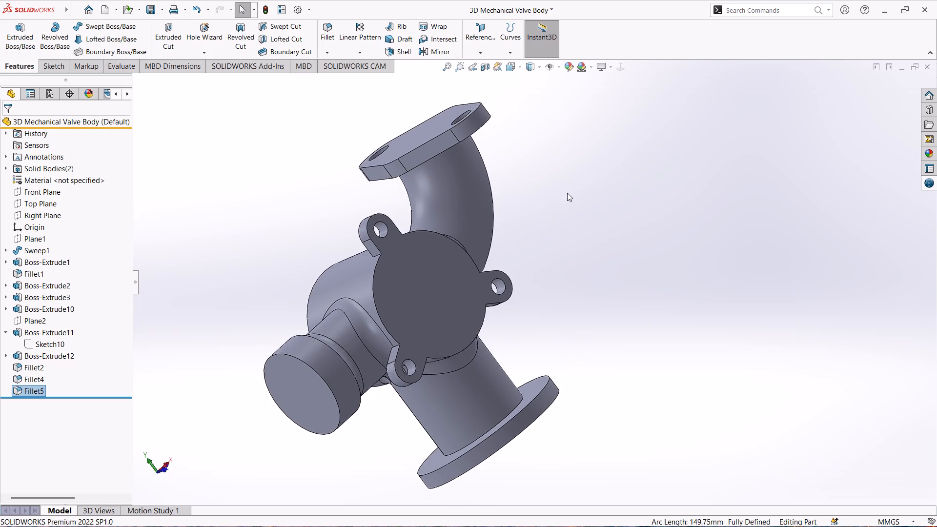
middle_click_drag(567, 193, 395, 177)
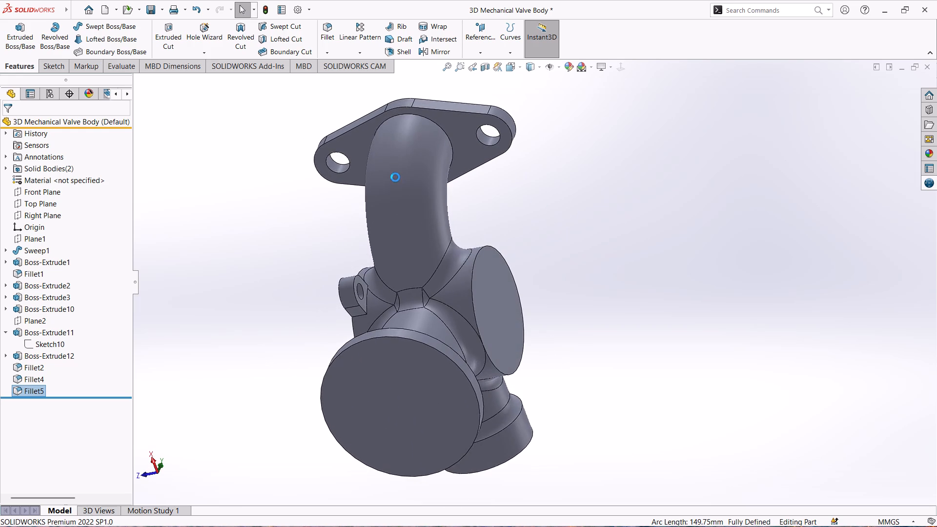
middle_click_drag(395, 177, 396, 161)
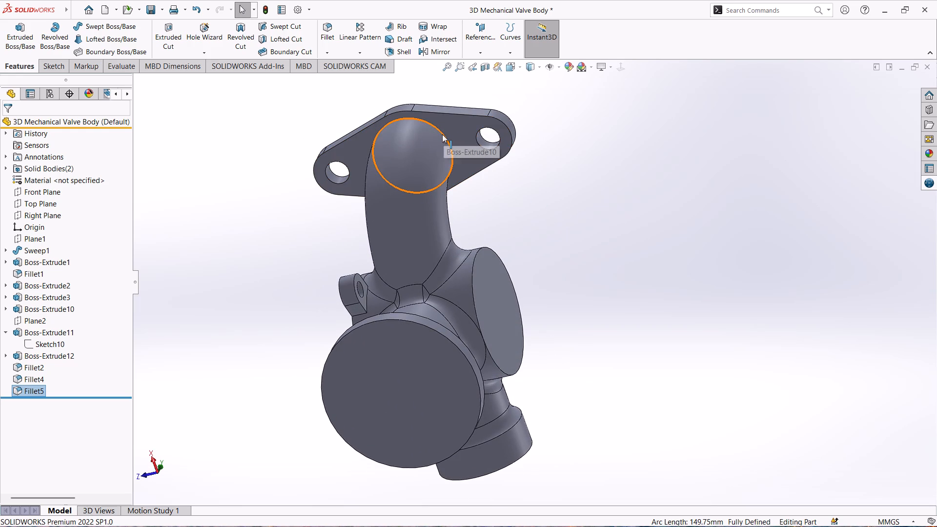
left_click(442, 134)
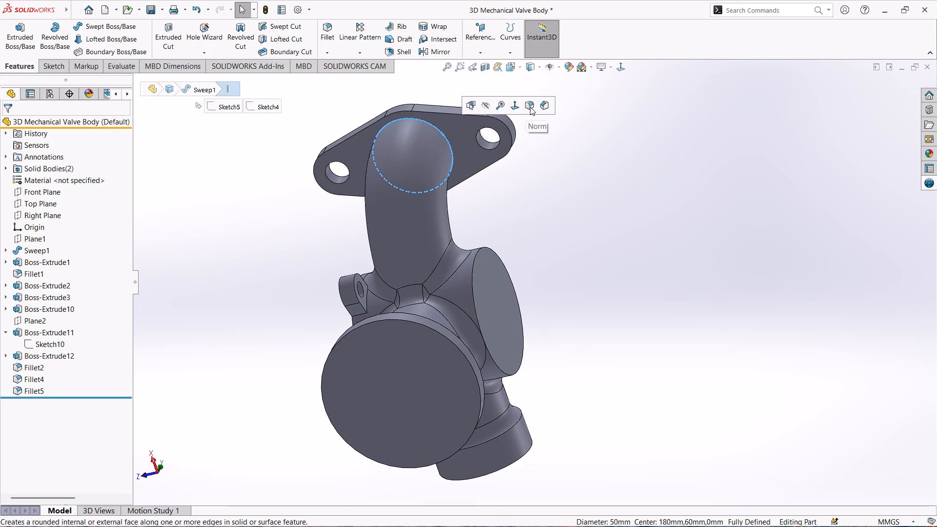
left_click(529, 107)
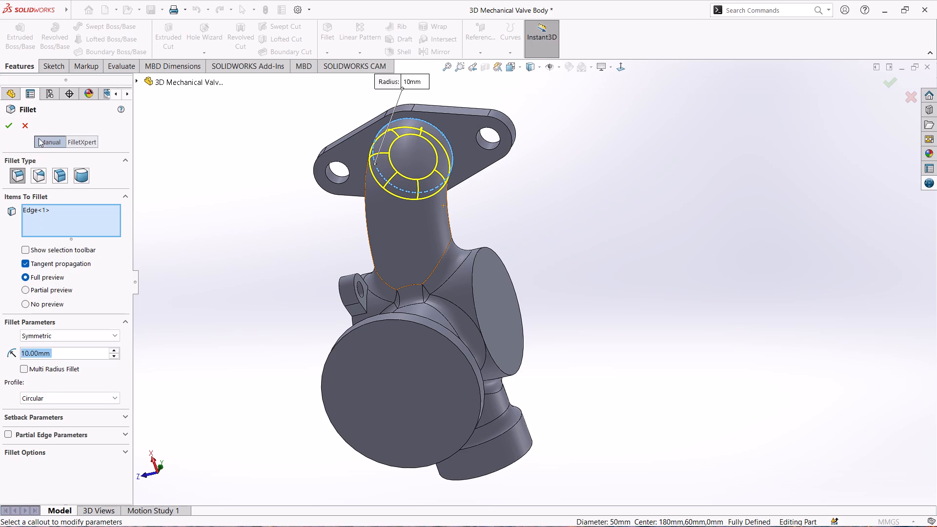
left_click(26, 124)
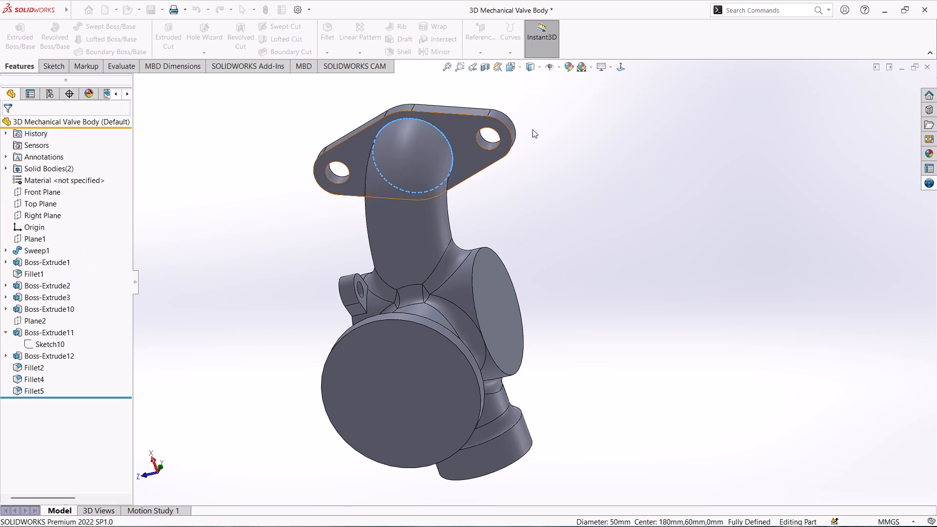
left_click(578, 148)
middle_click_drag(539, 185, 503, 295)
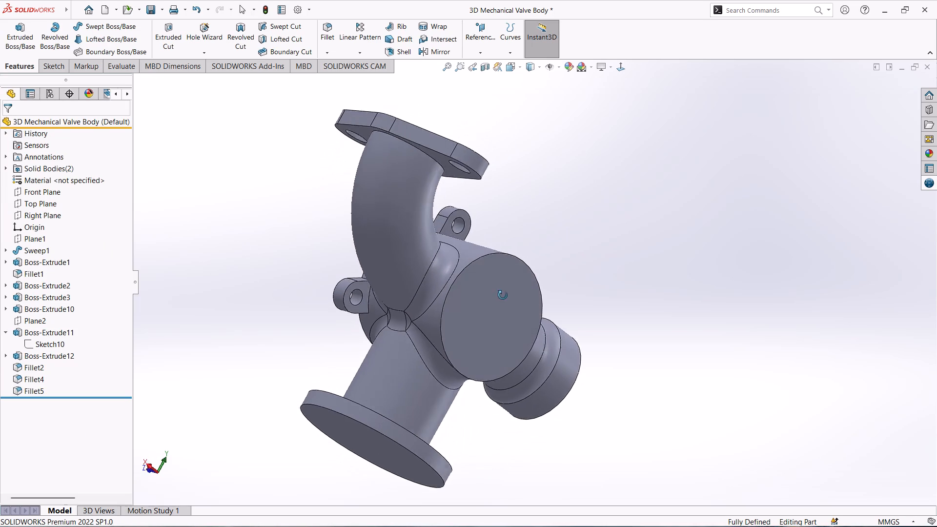
Examine the filleted joints, flanges and lugs of the valve body from several sides.
middle_click_drag(503, 295, 500, 301)
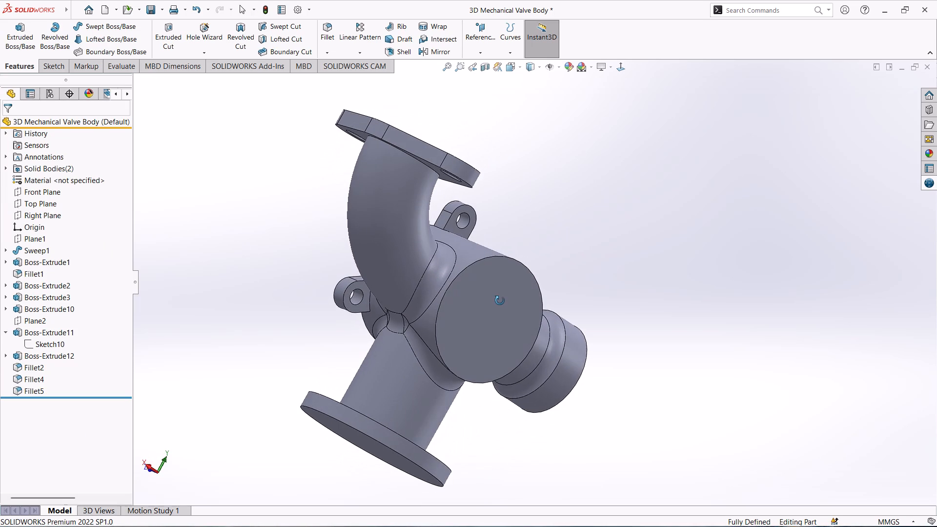
middle_click_drag(500, 301, 503, 297)
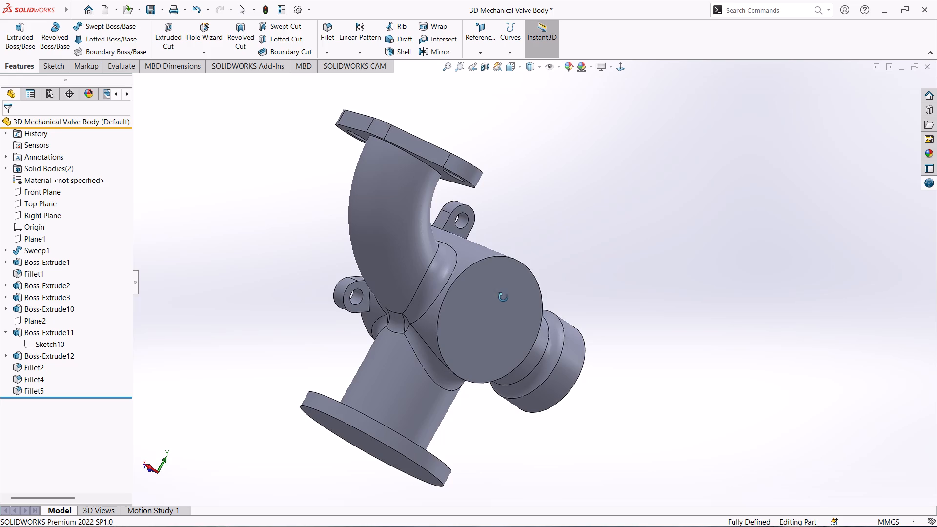
middle_click_drag(503, 297, 570, 115)
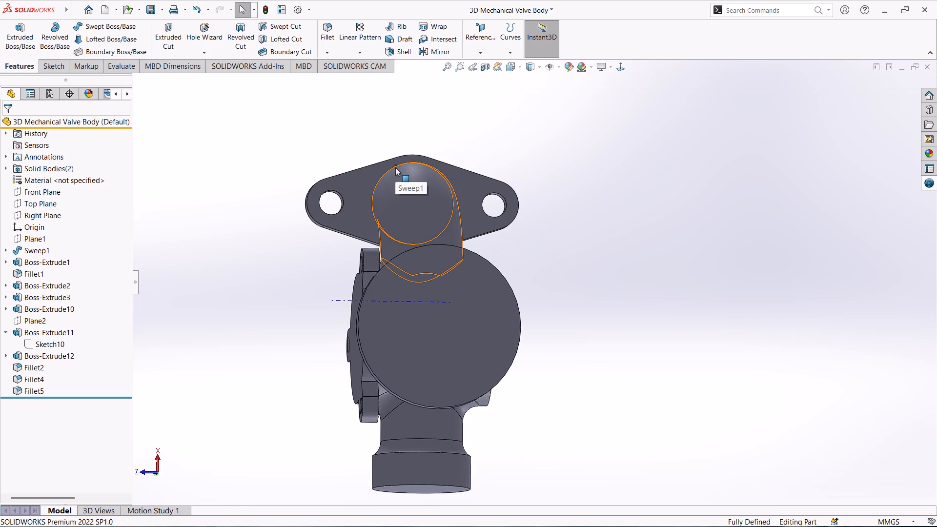
scroll(559, 158, "down", 1)
middle_click_drag(557, 165, 467, 234)
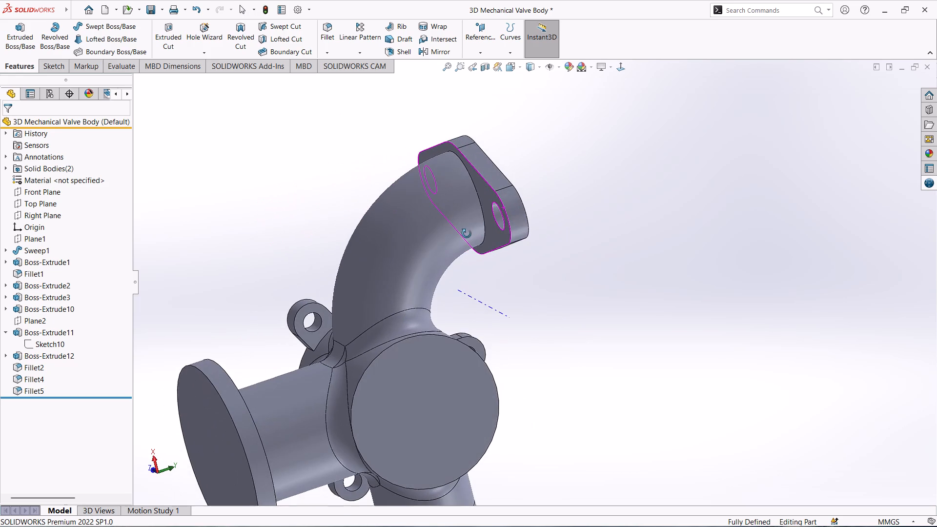
middle_click_drag(467, 234, 474, 235)
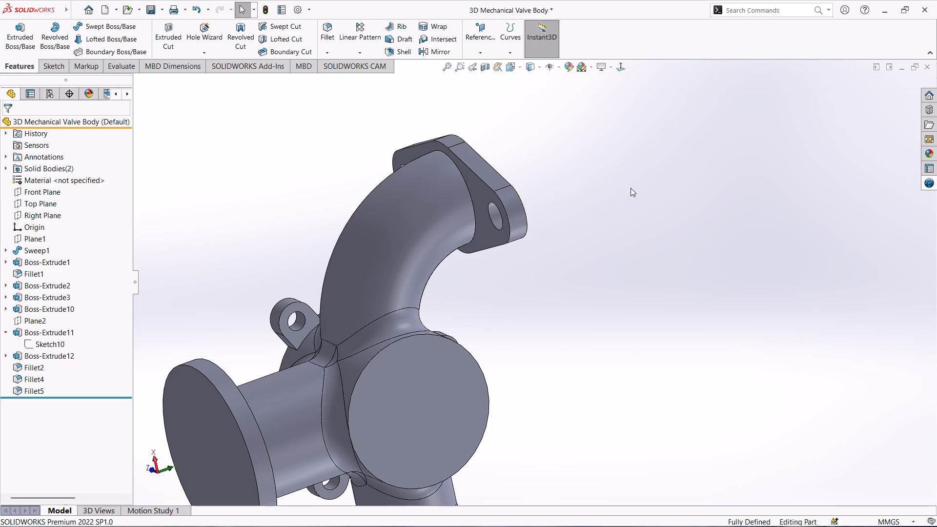
scroll(478, 353, "up", 2)
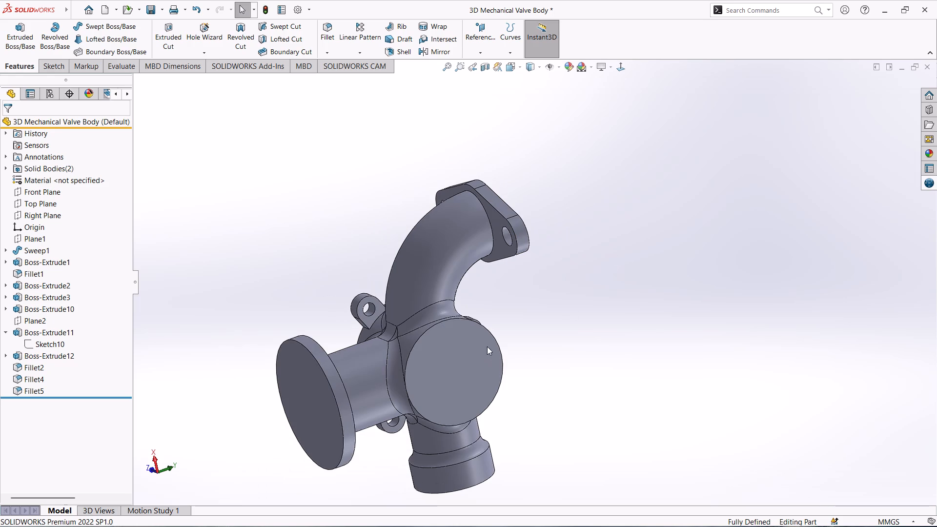
middle_click_drag(546, 341, 300, 348)
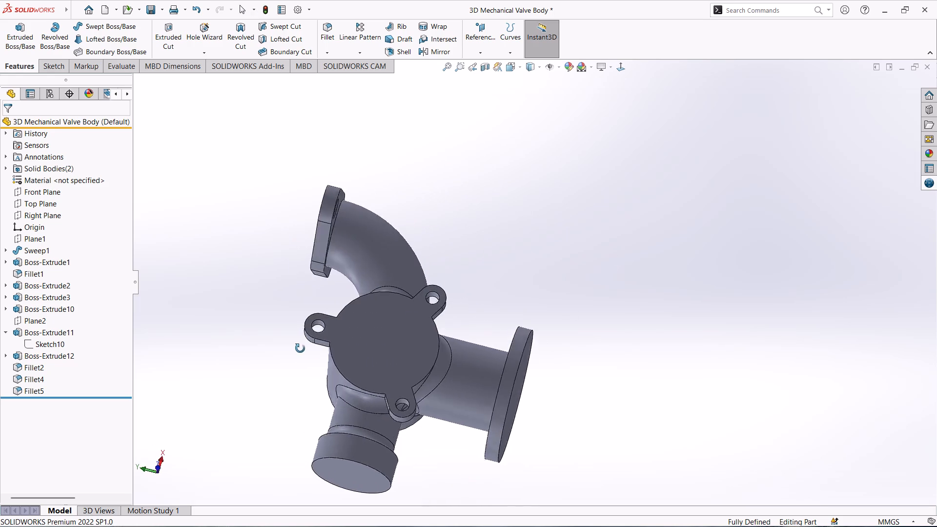
middle_click_drag(300, 348, 338, 352)
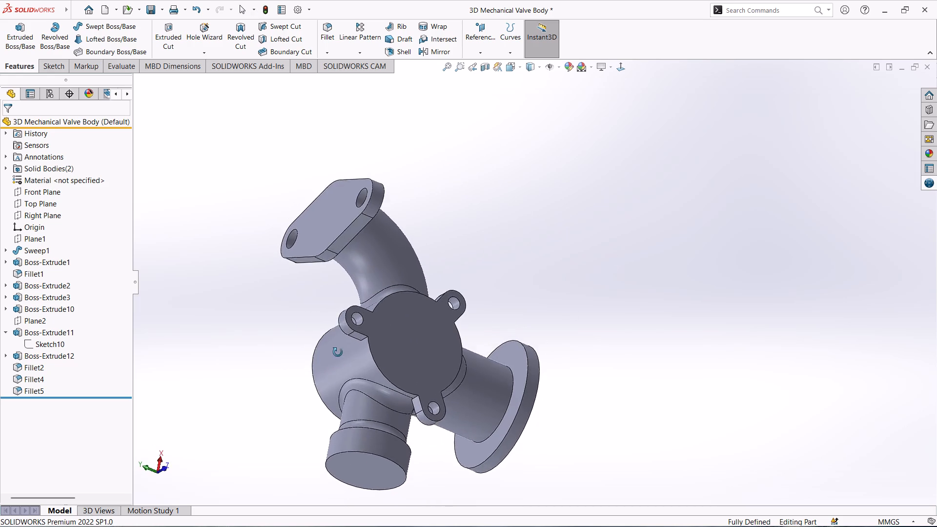
Start a sketch on the outer face of the lower disc and draw a concentric circle 80 mm in diameter.
middle_click_drag(338, 352, 197, 244)
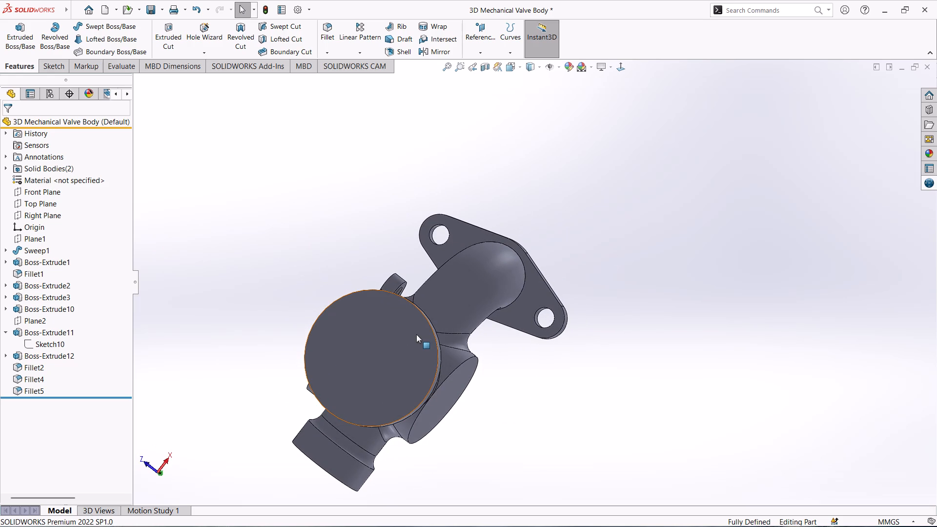
left_click(415, 334)
left_click(454, 304)
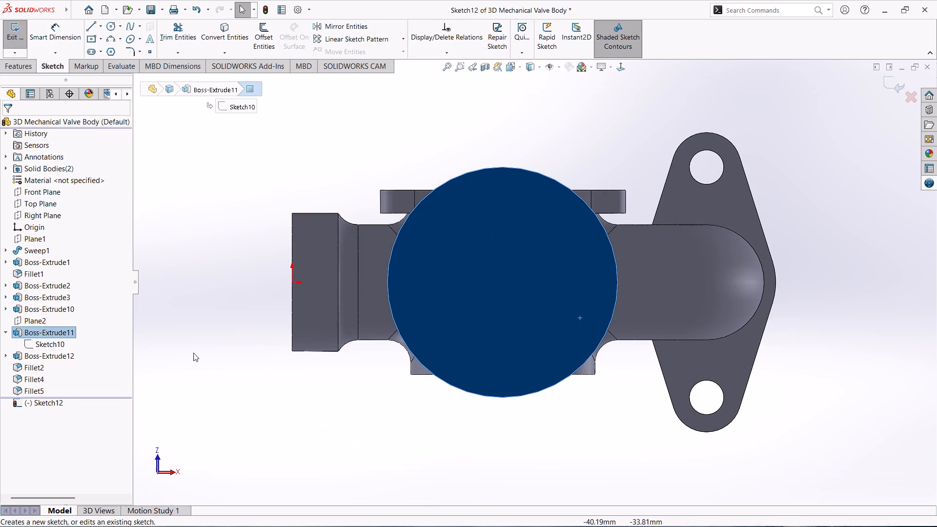
right_click_drag(195, 298, 242, 263)
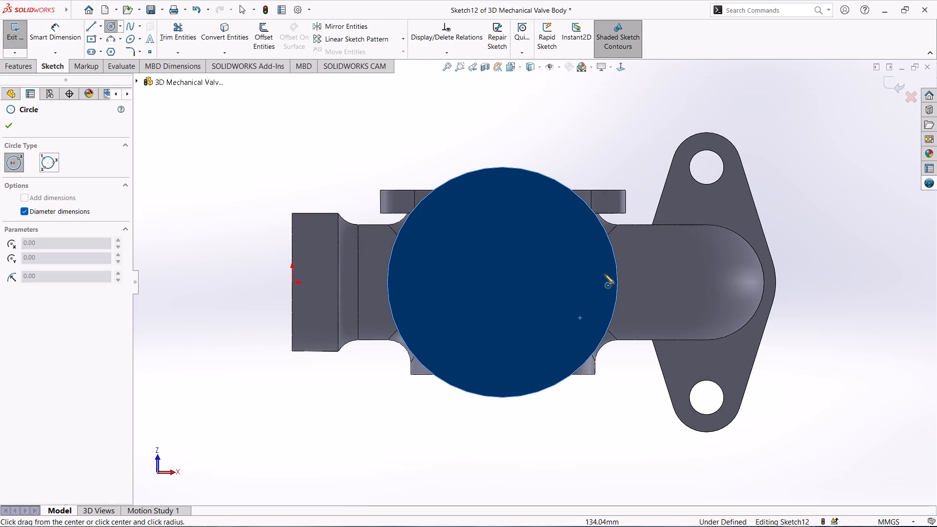
left_click(505, 282)
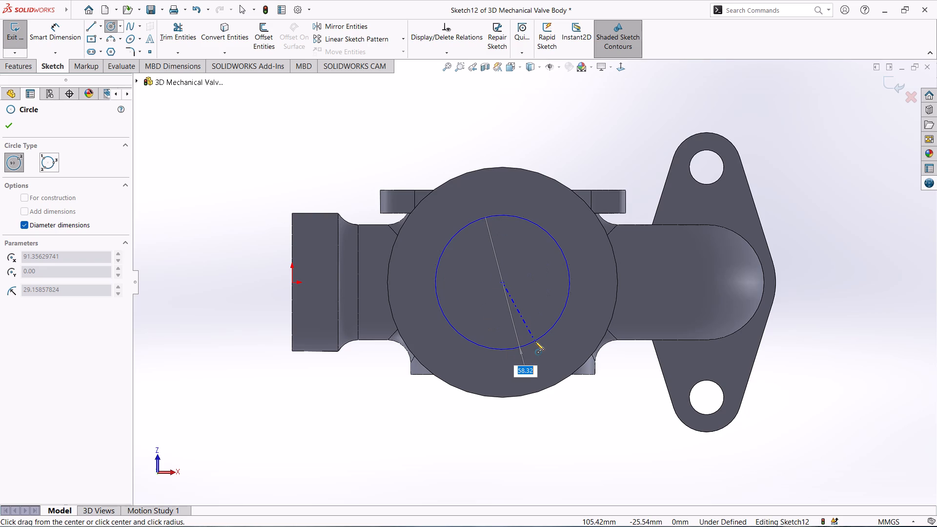
type("80")
key("Return")
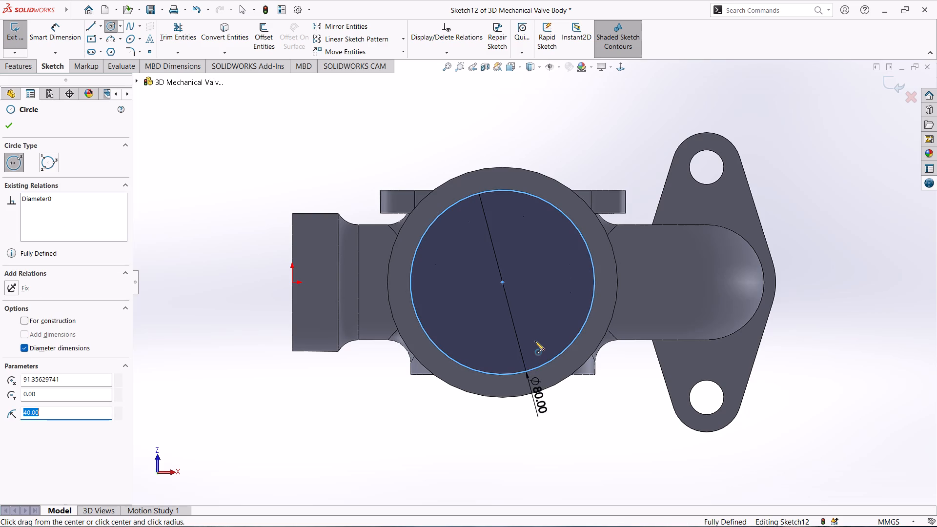
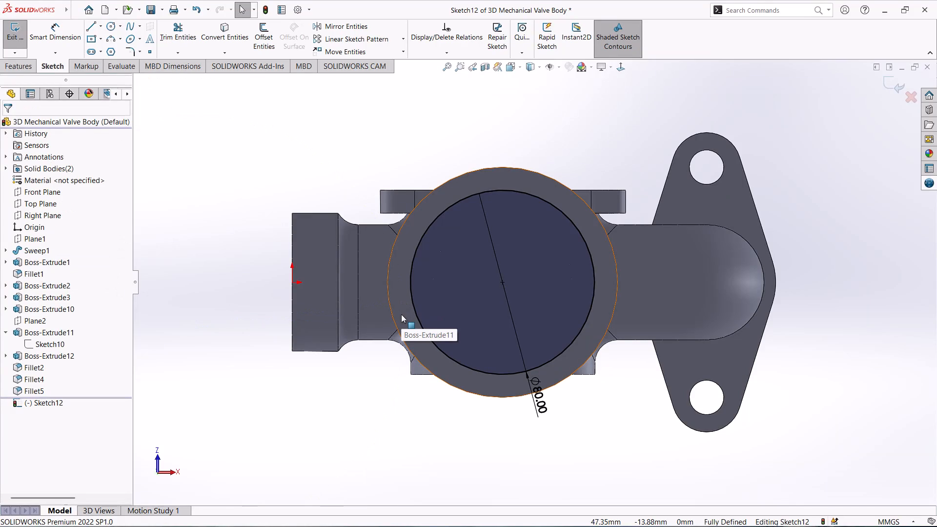
Draw a 10 mm diameter circle centred on the top quadrant point of the 80 mm circle.
right_click_drag(387, 157, 465, 151)
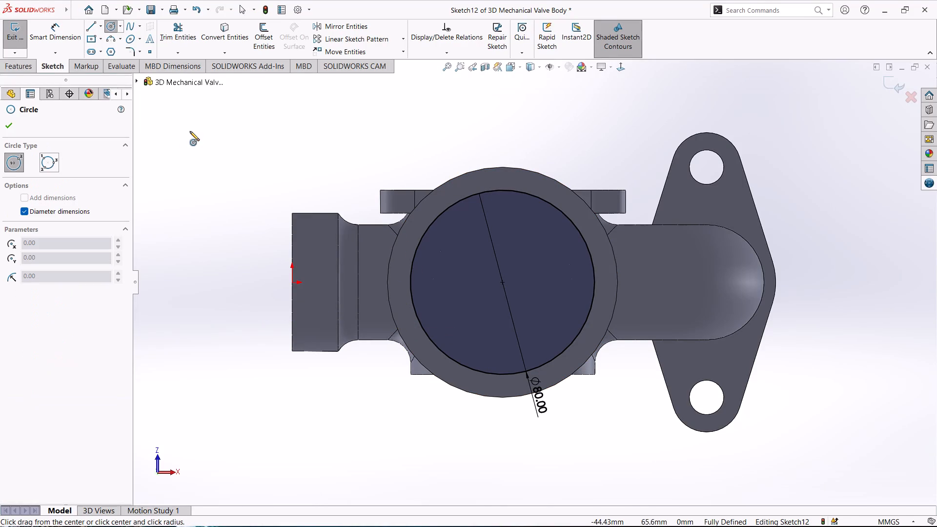
left_click(504, 191)
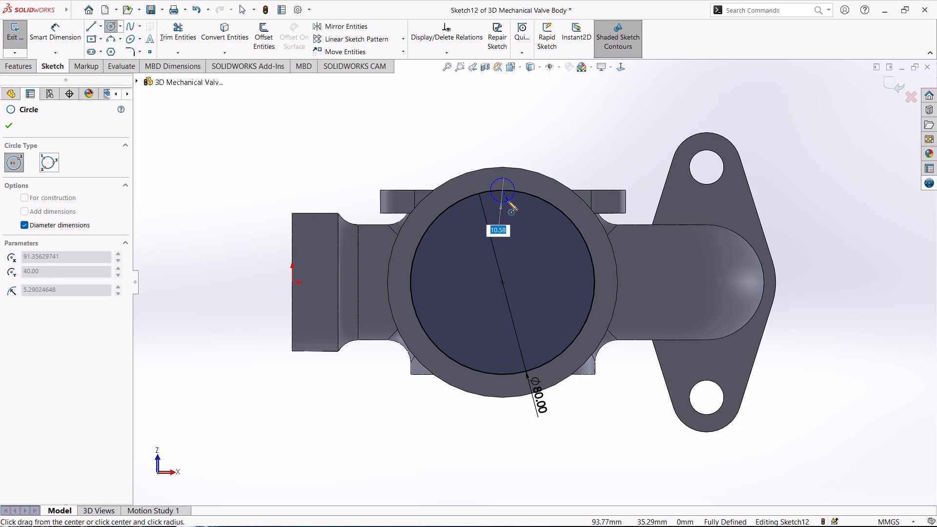
type("10")
key("Return")
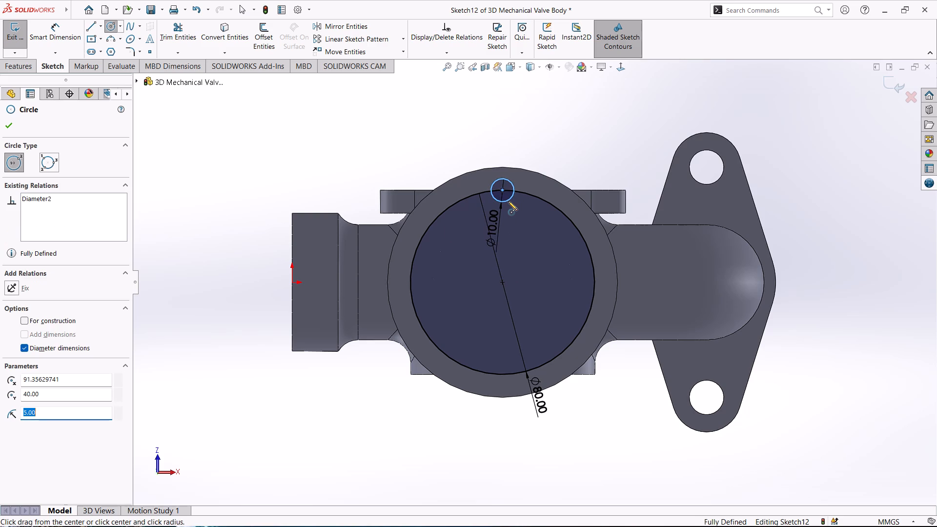
key("Escape")
key("Escape")
key("Escape")
Convert the 80 mm circle to construction geometry.
left_click(540, 197)
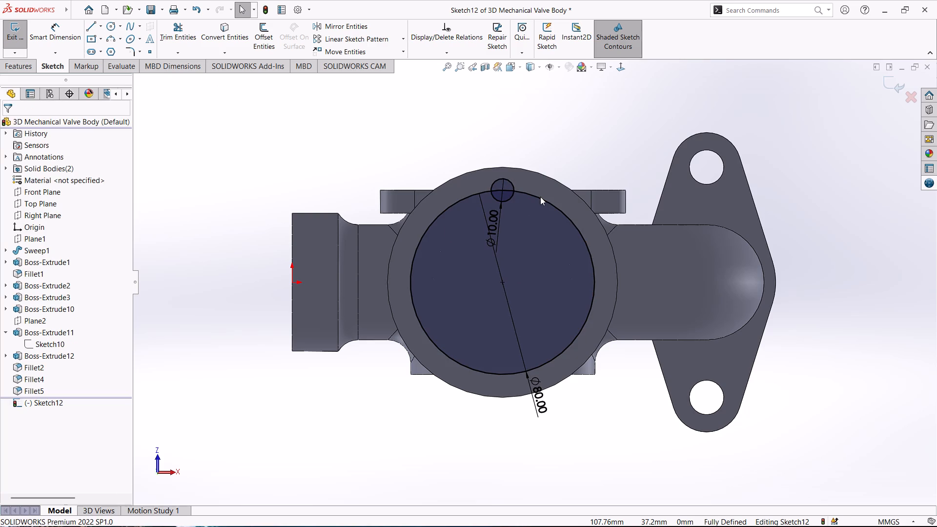
left_click(589, 169)
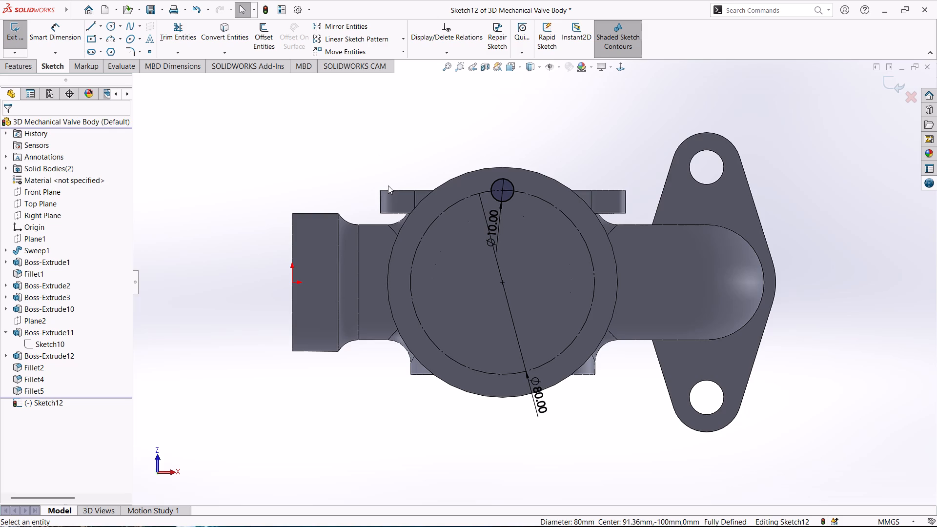
Circular-pattern the 10 mm circle about the disc centre as 4 equally spaced instances over 360 degrees.
left_click(402, 41)
left_click(380, 65)
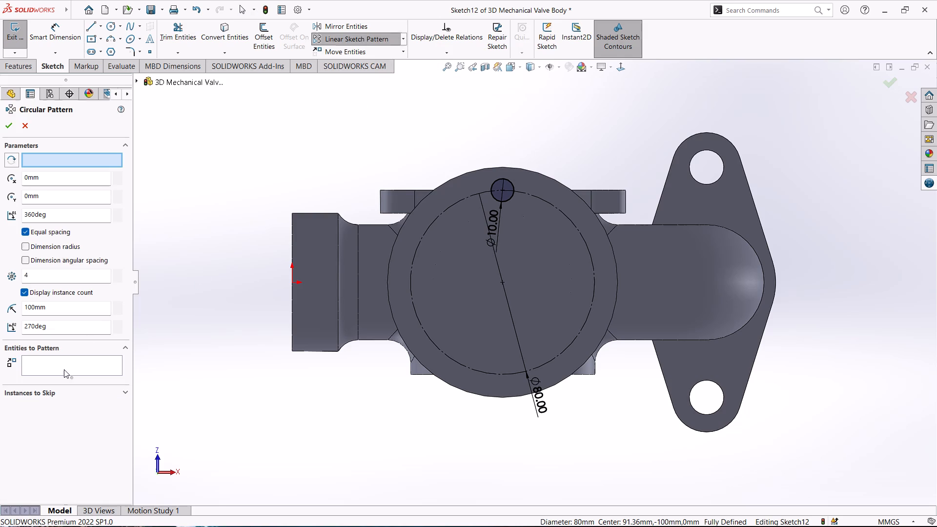
left_click(502, 281)
left_click(46, 365)
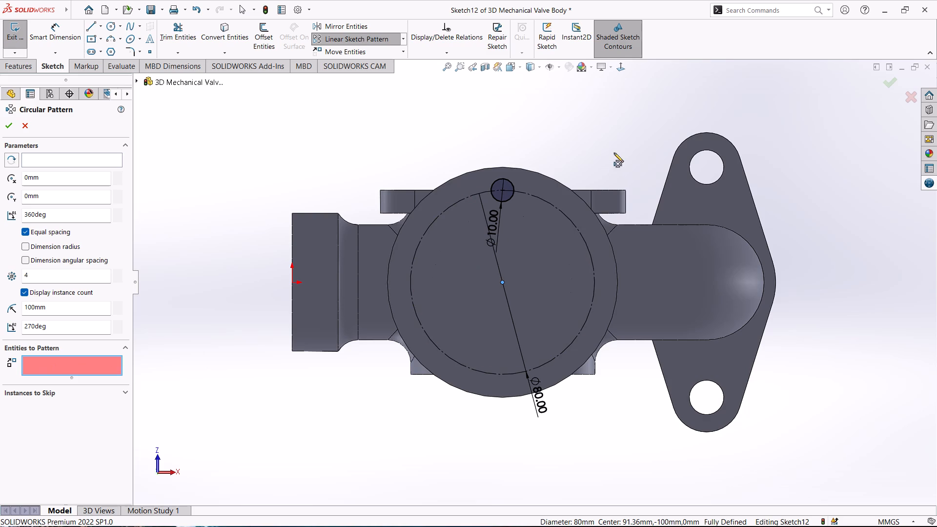
left_click(513, 189)
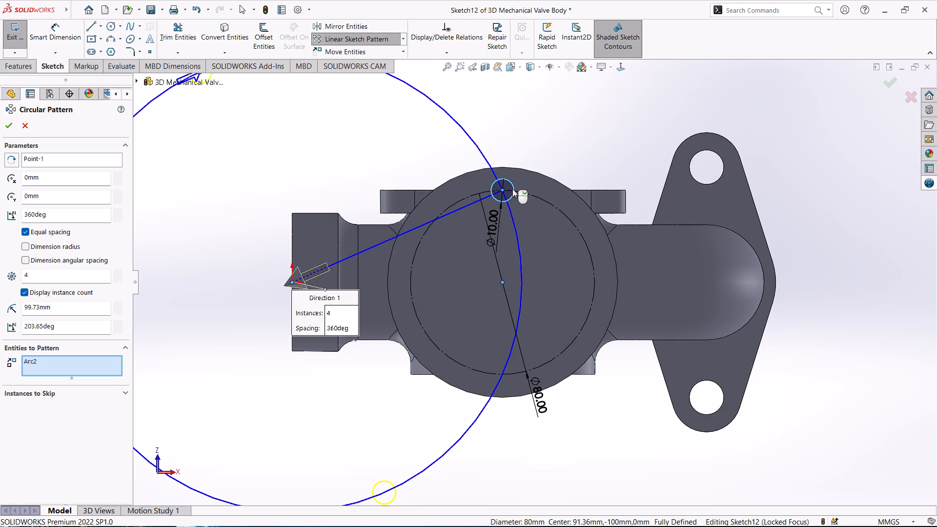
left_click(57, 156)
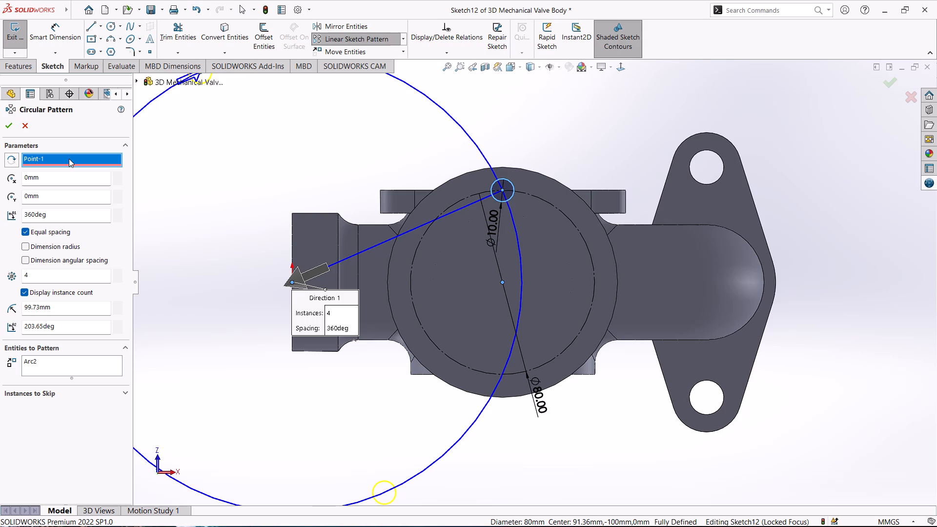
right_click(69, 159)
left_click(83, 162)
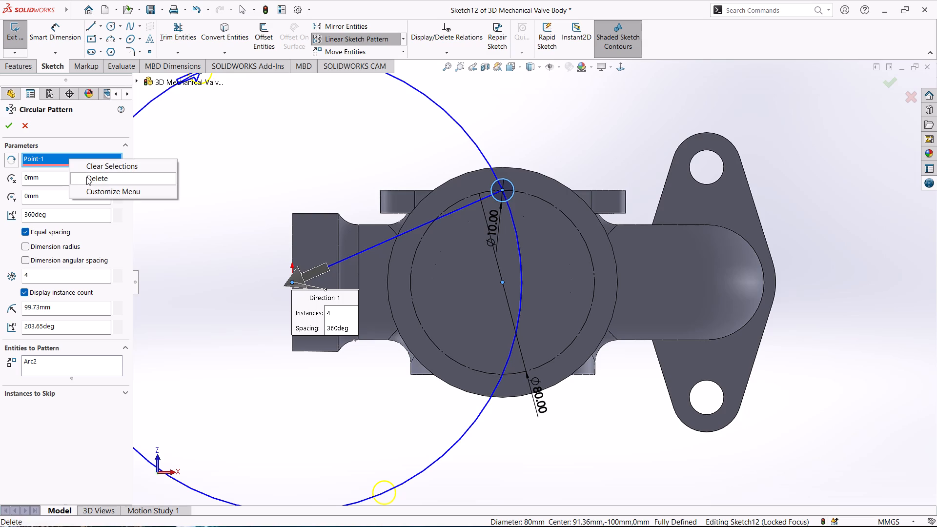
left_click(86, 177)
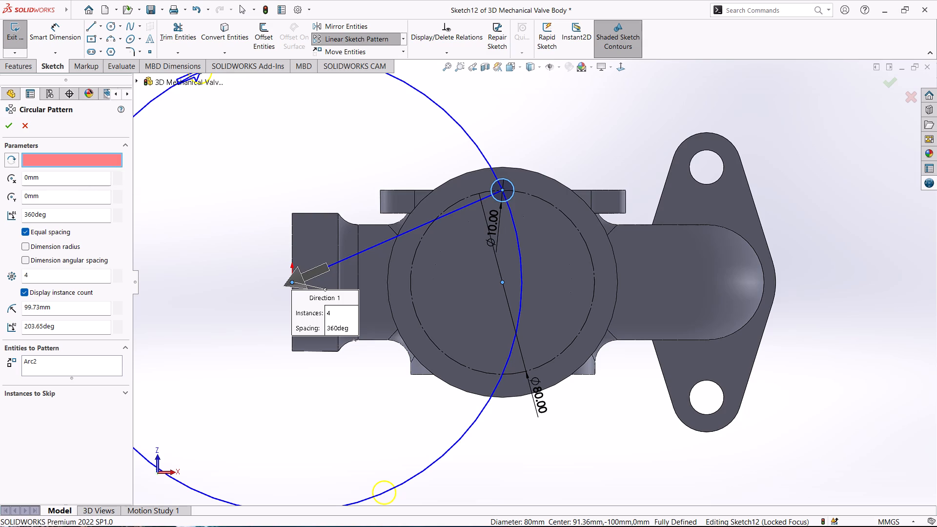
left_click(502, 280)
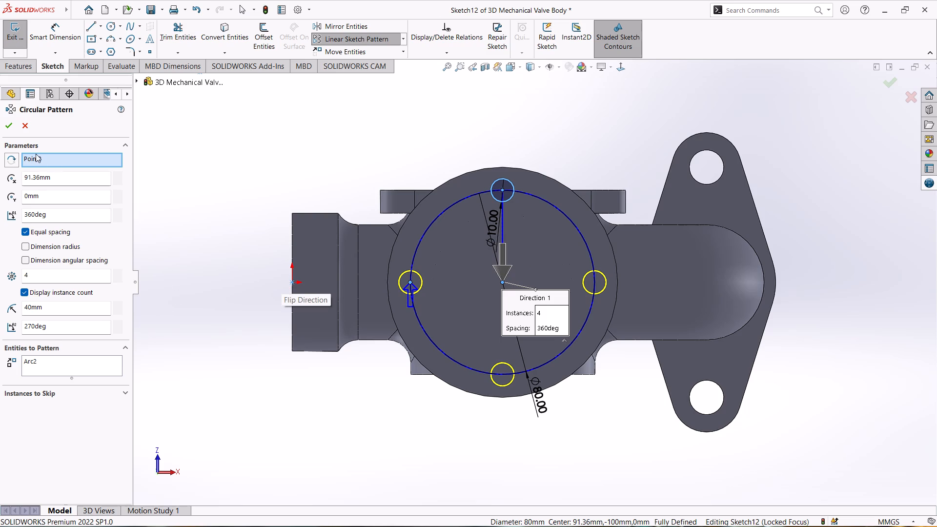
left_click(9, 128)
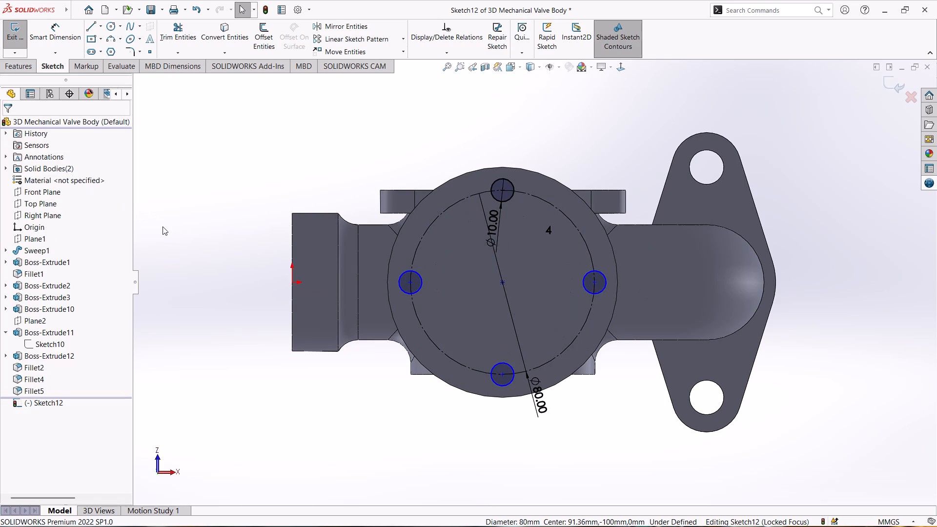
left_click(142, 215)
left_click(211, 242)
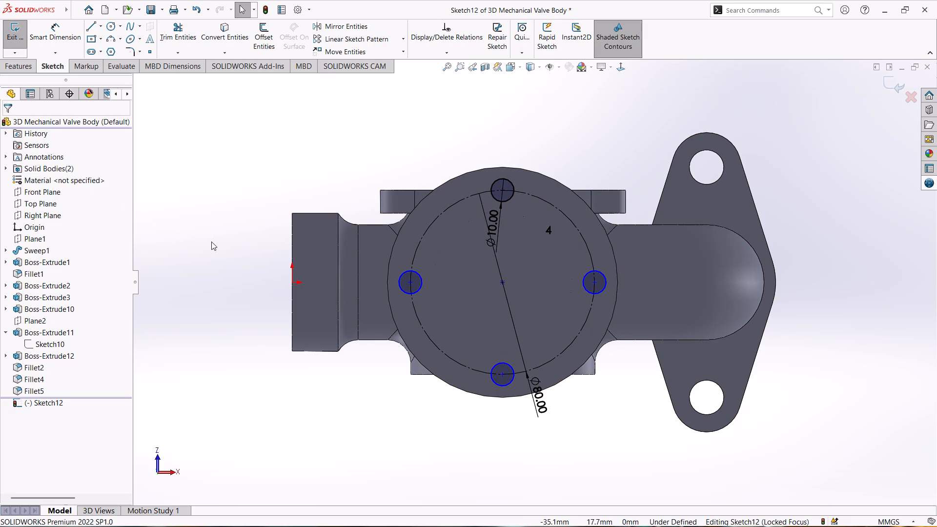
key("Escape")
key("Escape")
key("Escape")
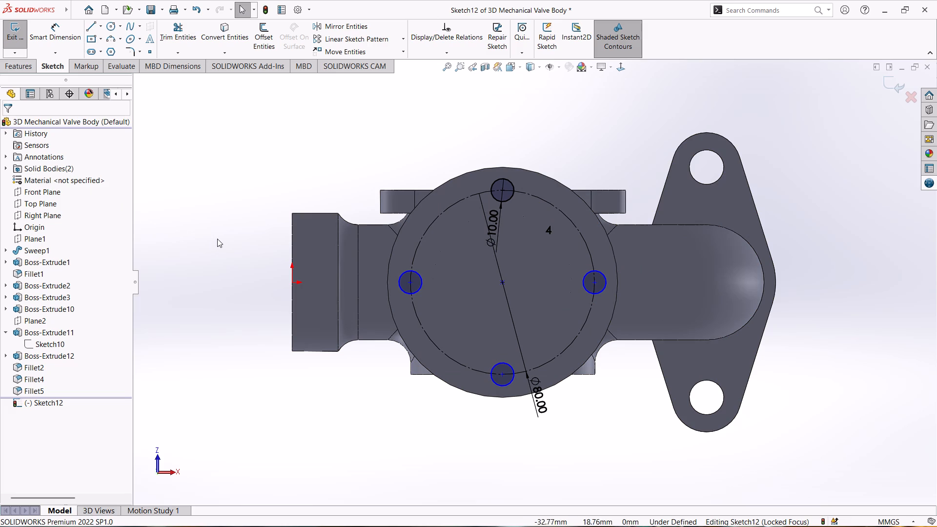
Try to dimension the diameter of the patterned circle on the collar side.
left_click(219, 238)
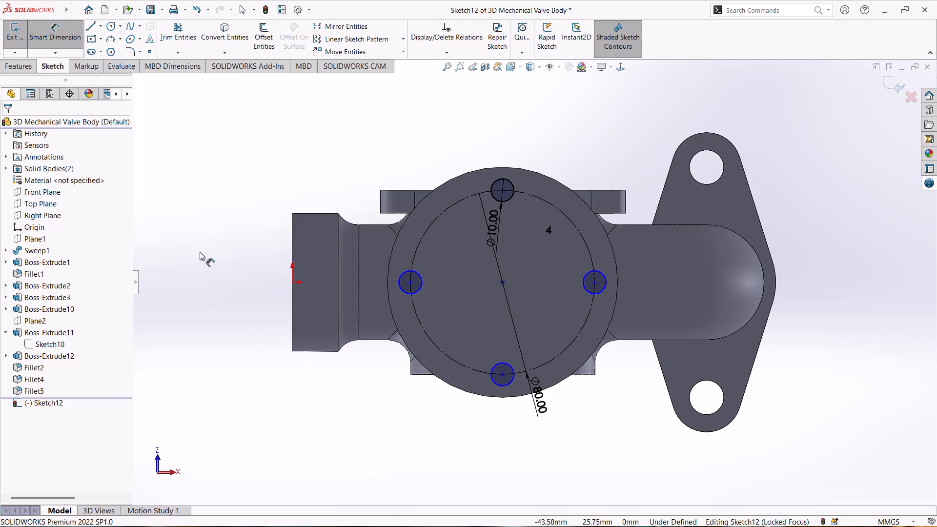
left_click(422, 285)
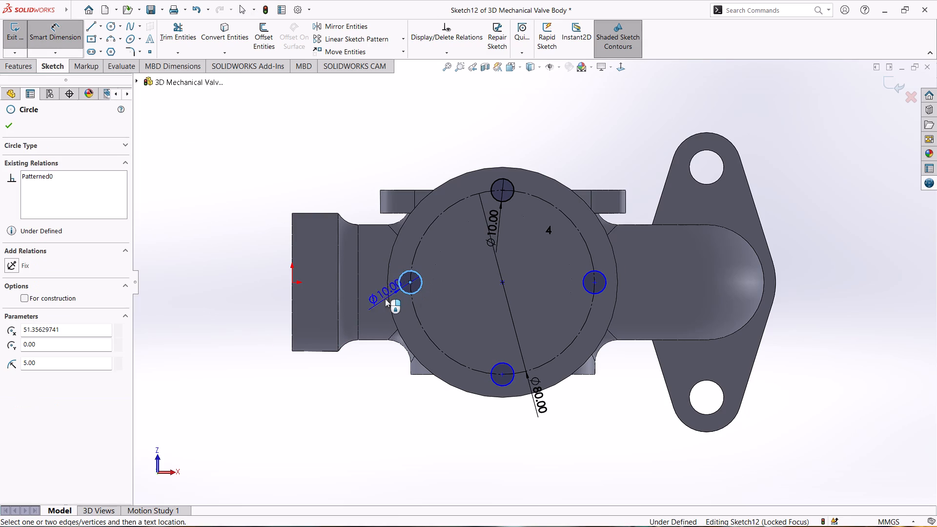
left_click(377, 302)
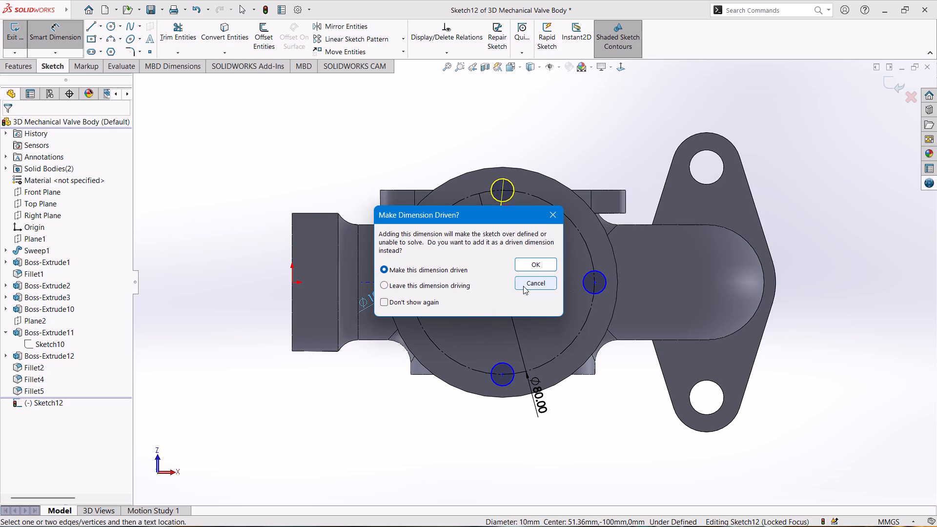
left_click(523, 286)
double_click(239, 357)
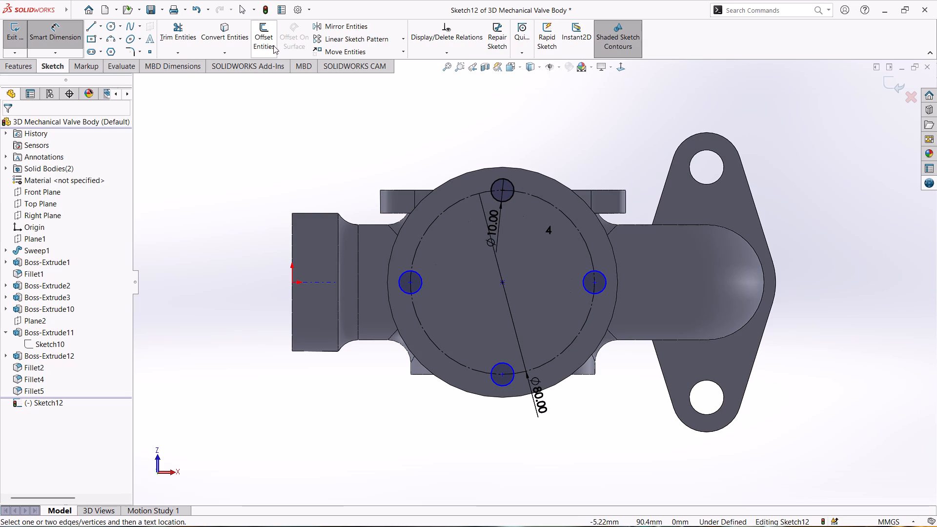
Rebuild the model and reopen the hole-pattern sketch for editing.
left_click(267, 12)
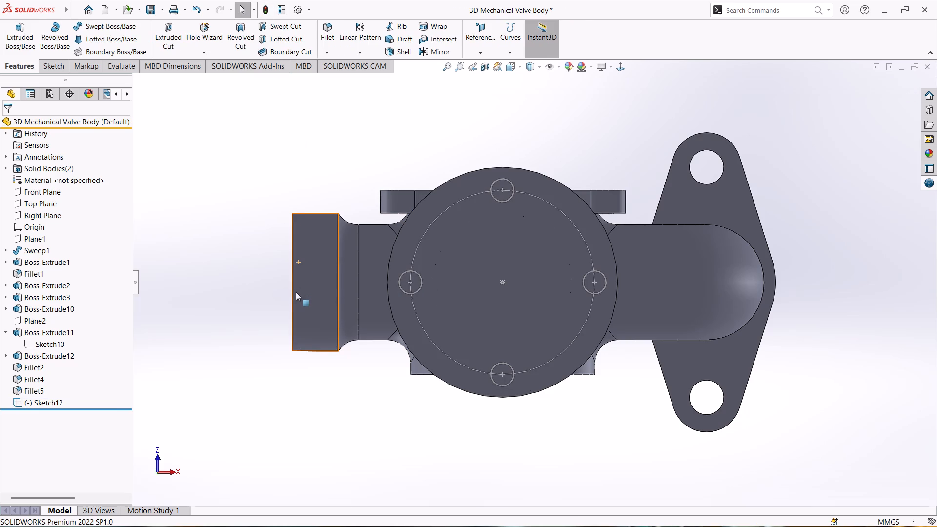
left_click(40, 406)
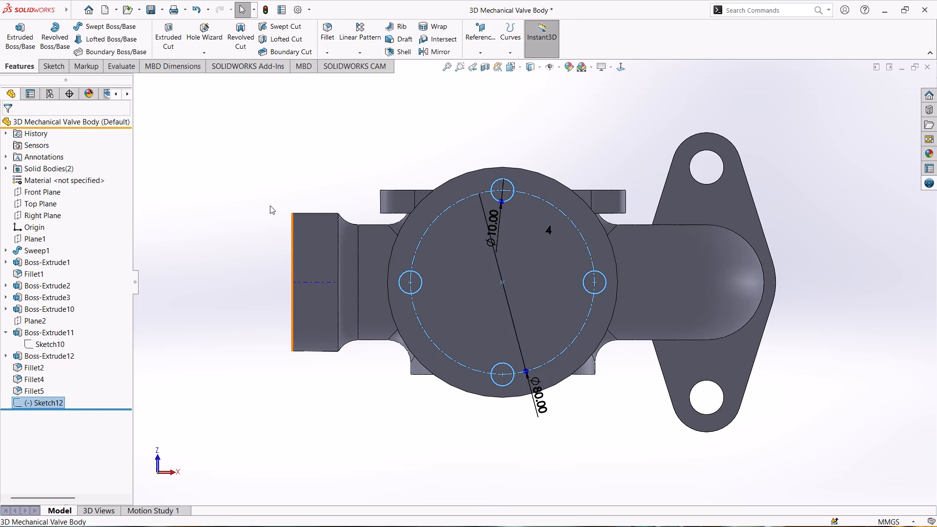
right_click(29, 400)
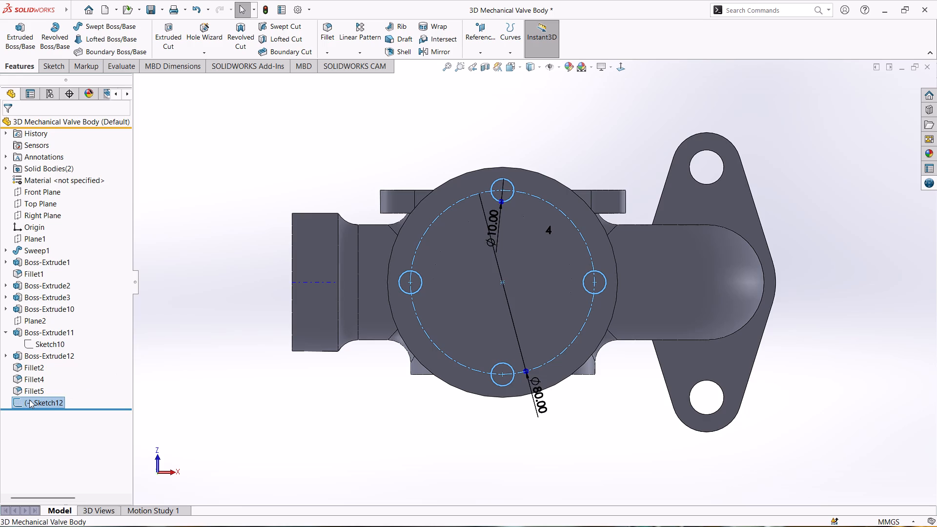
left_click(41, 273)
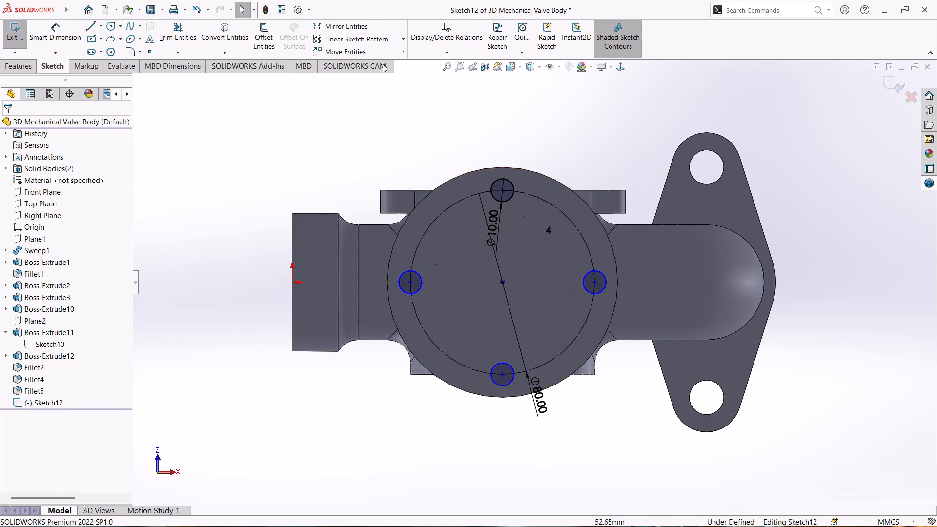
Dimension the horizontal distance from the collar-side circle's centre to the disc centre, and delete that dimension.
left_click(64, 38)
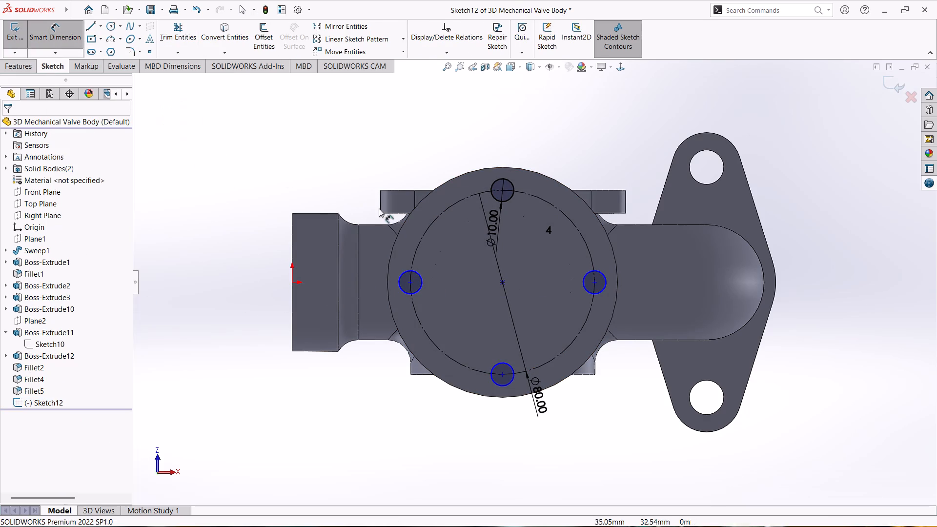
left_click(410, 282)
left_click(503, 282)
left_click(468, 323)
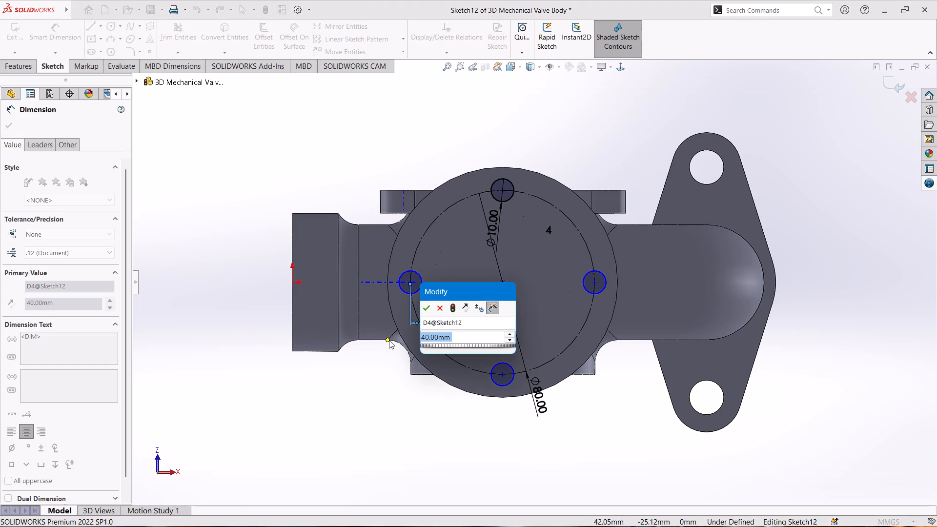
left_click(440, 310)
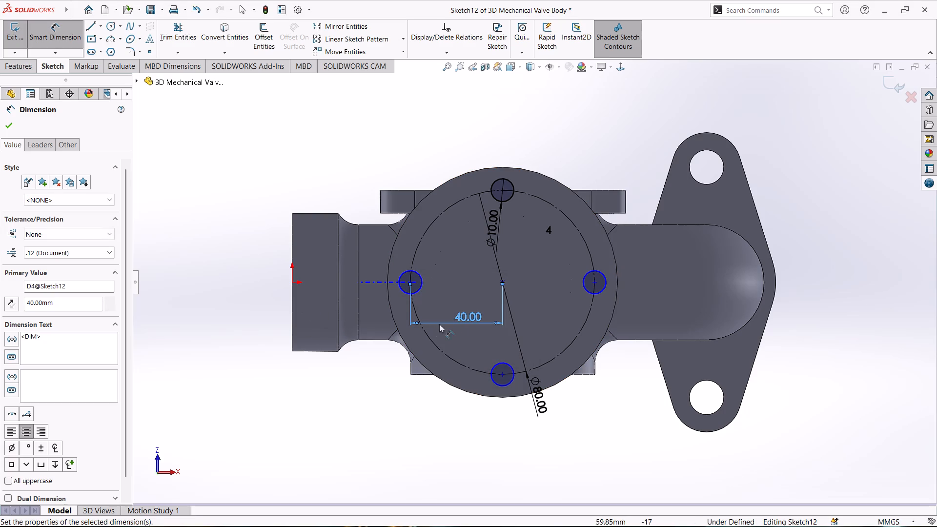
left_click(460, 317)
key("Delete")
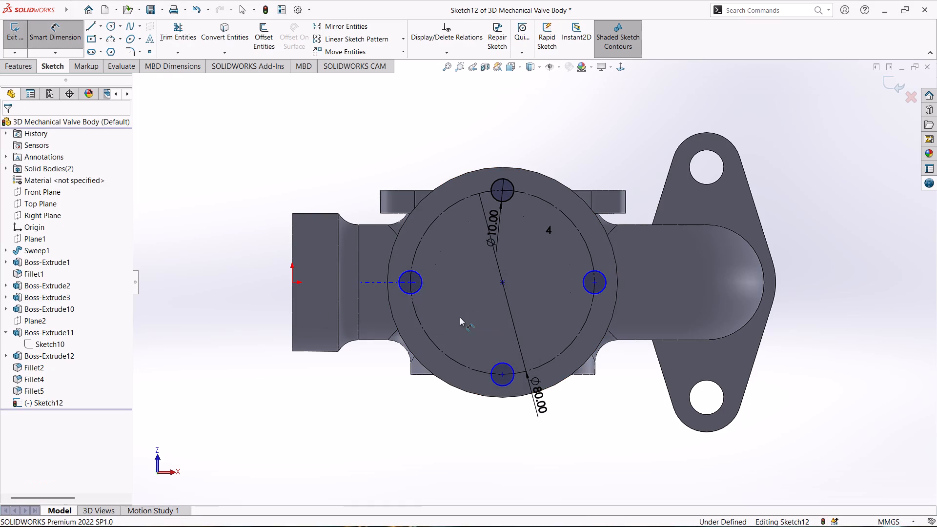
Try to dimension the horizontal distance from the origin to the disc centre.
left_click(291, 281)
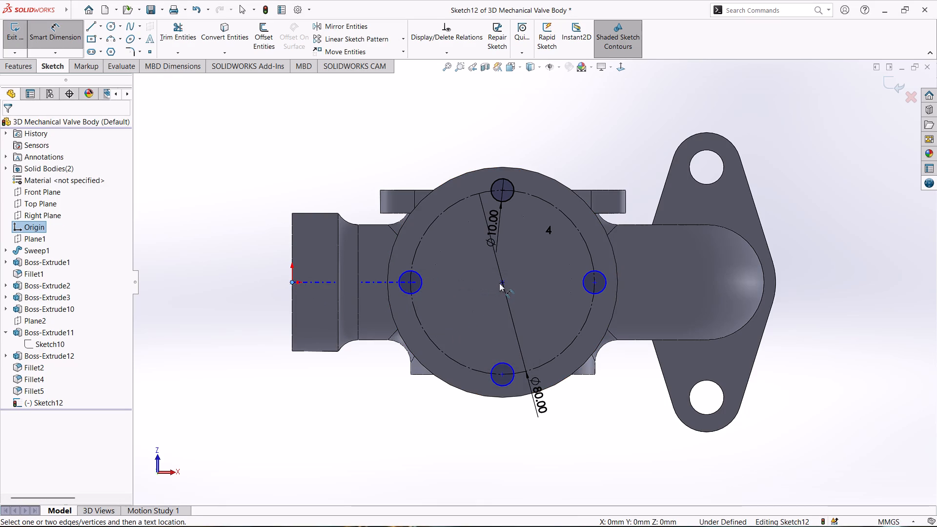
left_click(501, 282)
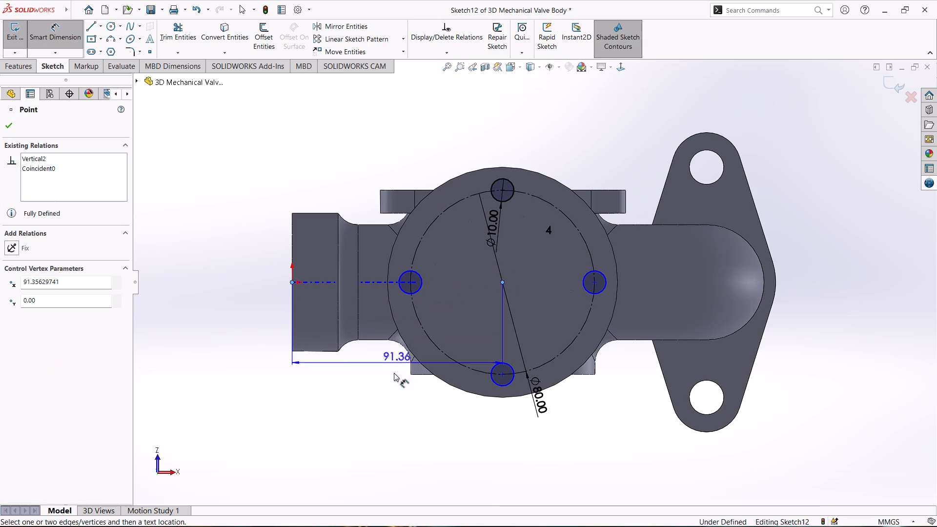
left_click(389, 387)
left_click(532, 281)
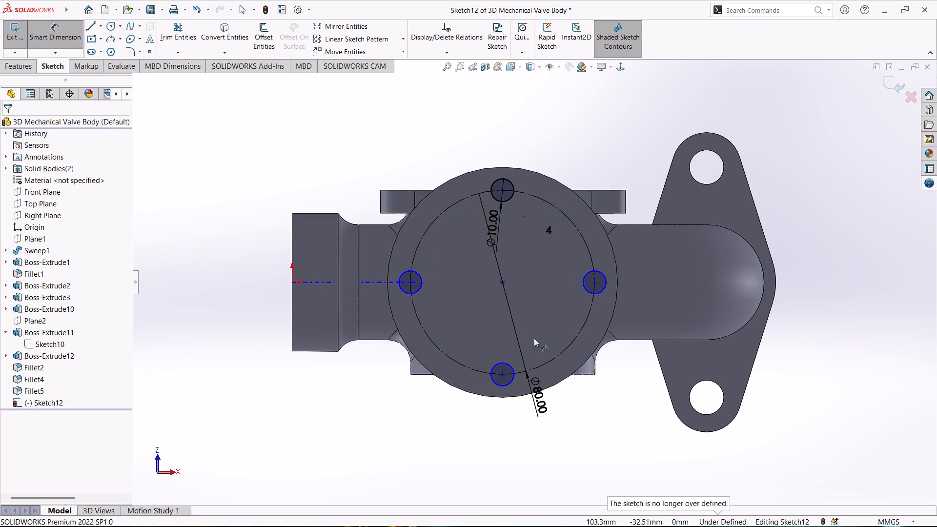
Dimension the horizontal distance between the centres of the collar-side and elbow-side small circles.
left_click(411, 281)
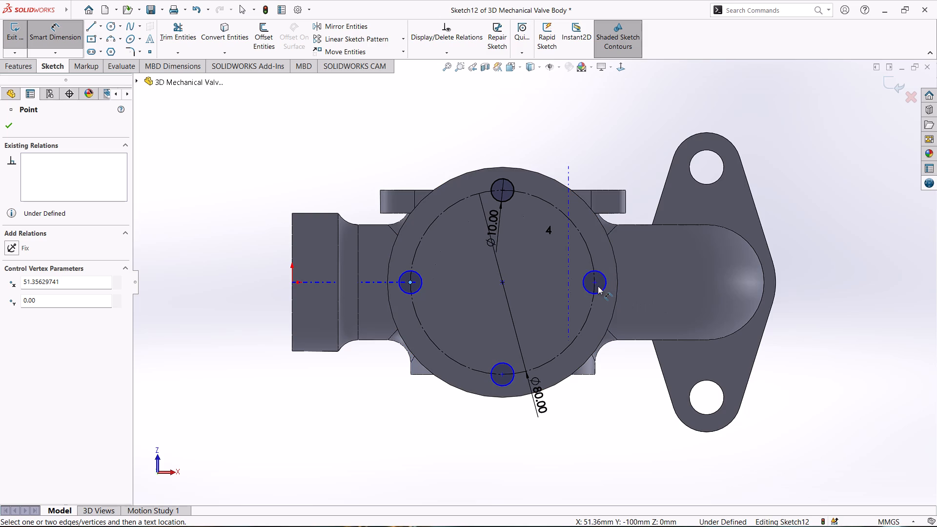
left_click(595, 284)
left_click(504, 321)
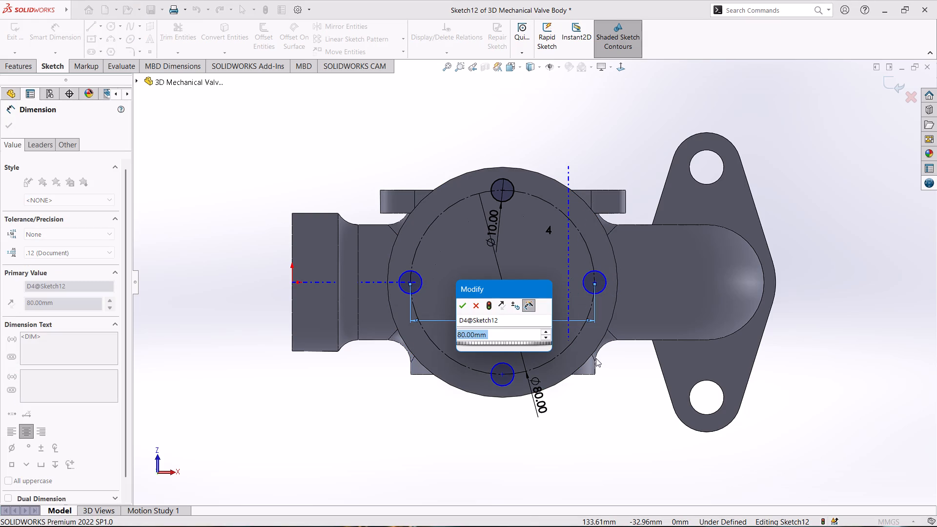
left_click(476, 308)
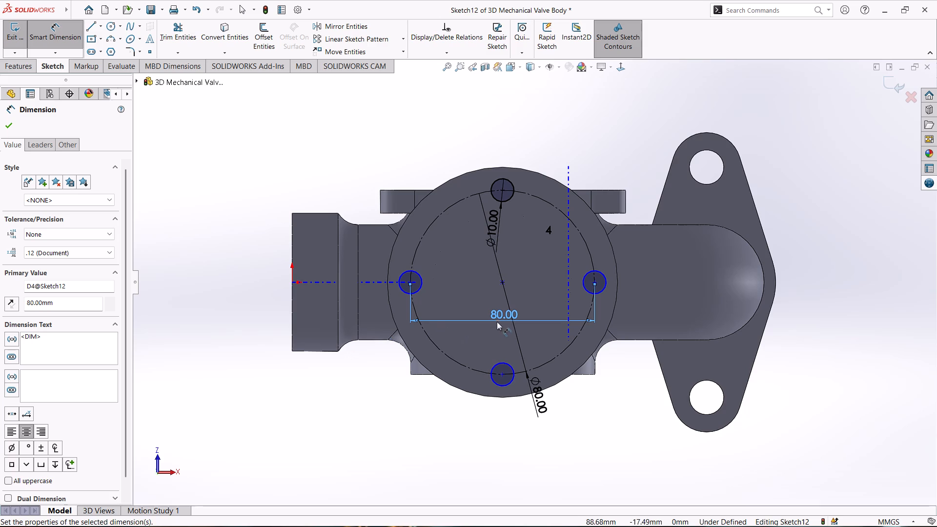
Dimension the horizontal distance between the centres of the collar-side circle and the lowest small circle, and finish the sketch.
left_click(410, 281)
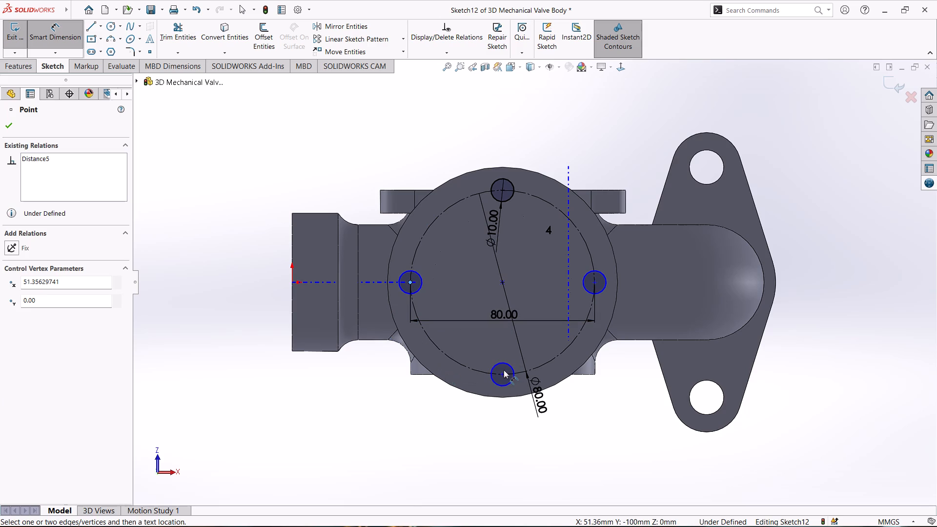
left_click(502, 372)
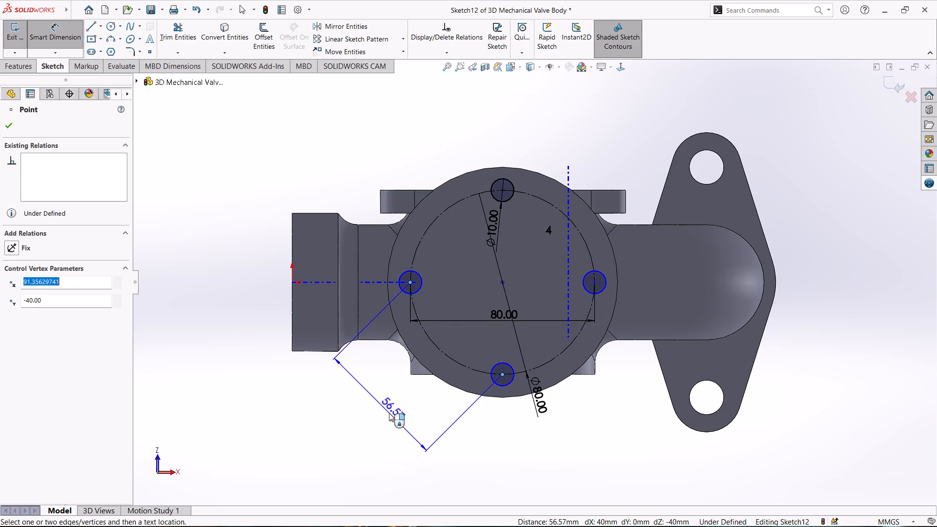
left_click(466, 431)
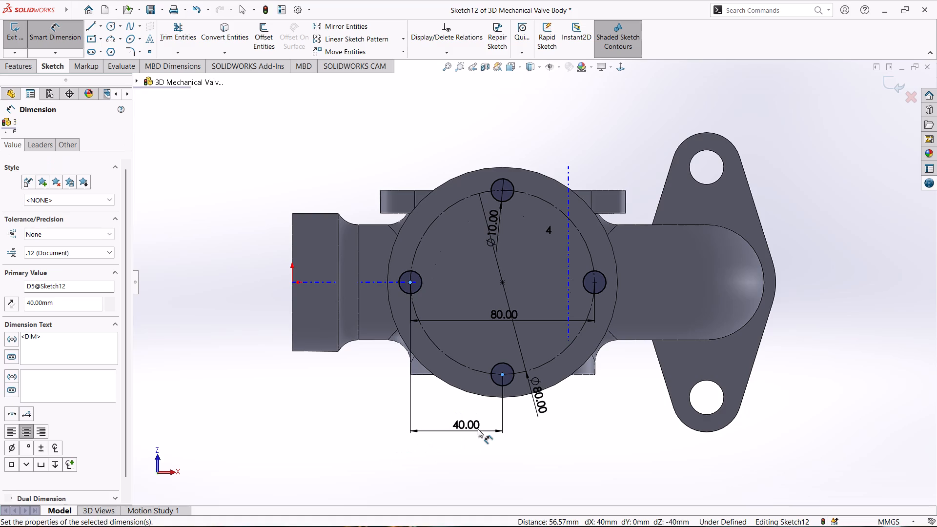
left_click(428, 412)
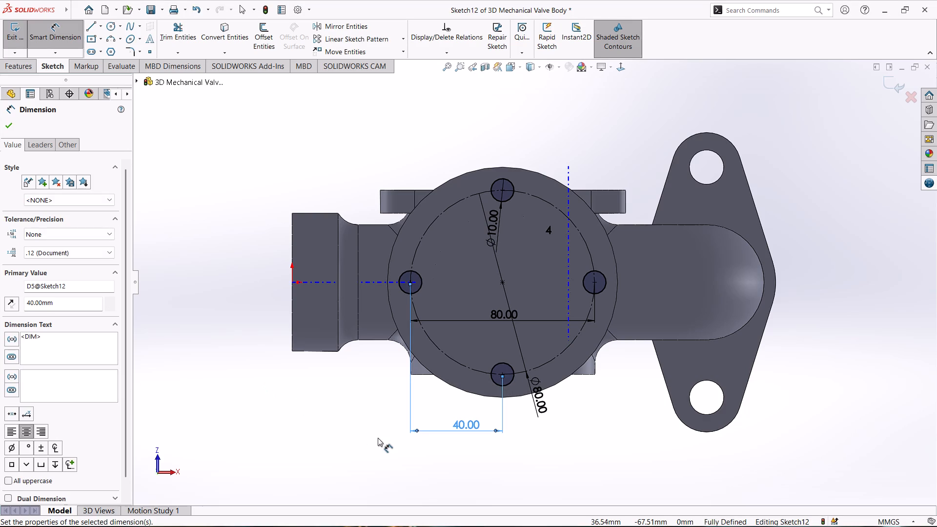
left_click(16, 43)
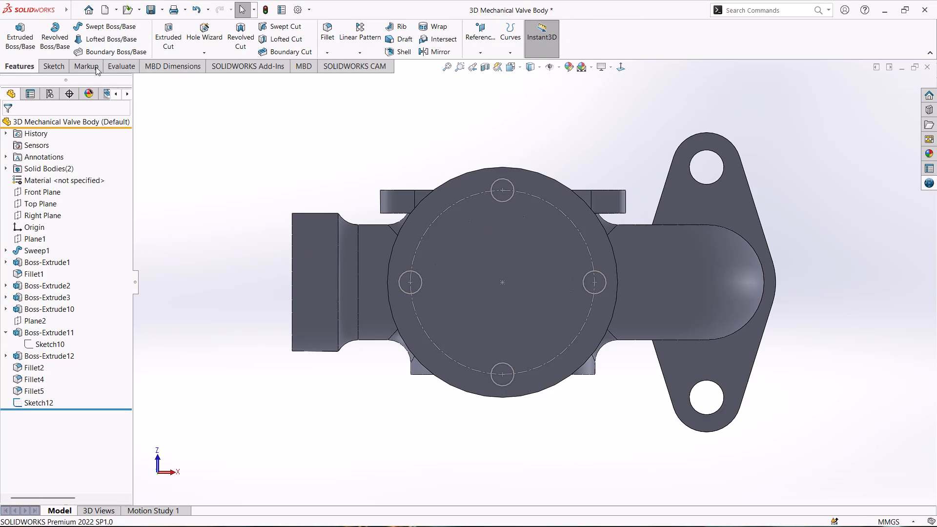
Start an extruded cut from the hole-pattern sketch, replacing the single picked contour with all four small circle regions.
left_click(167, 40)
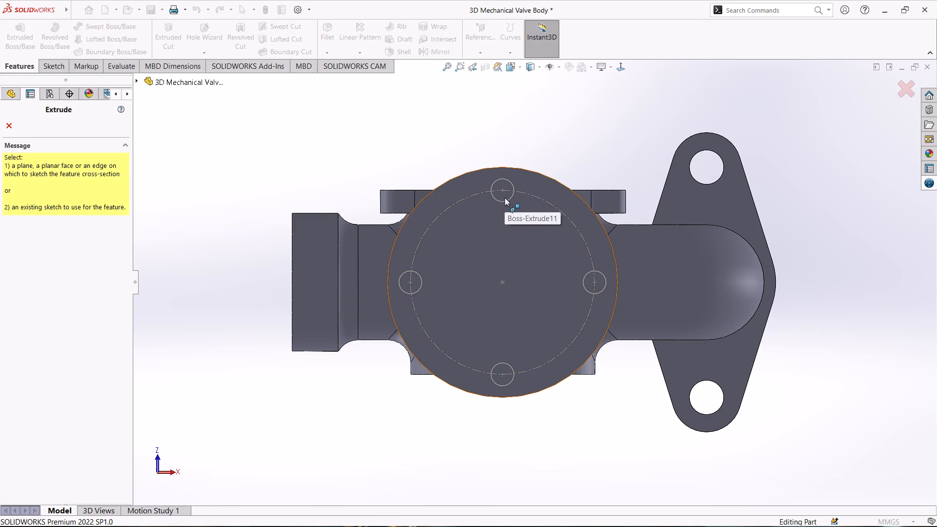
left_click(505, 199)
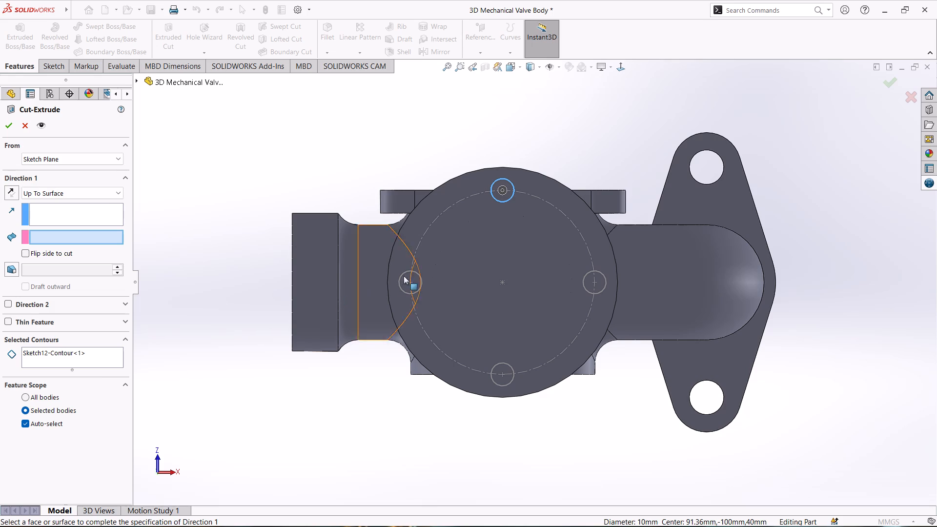
left_click(416, 281)
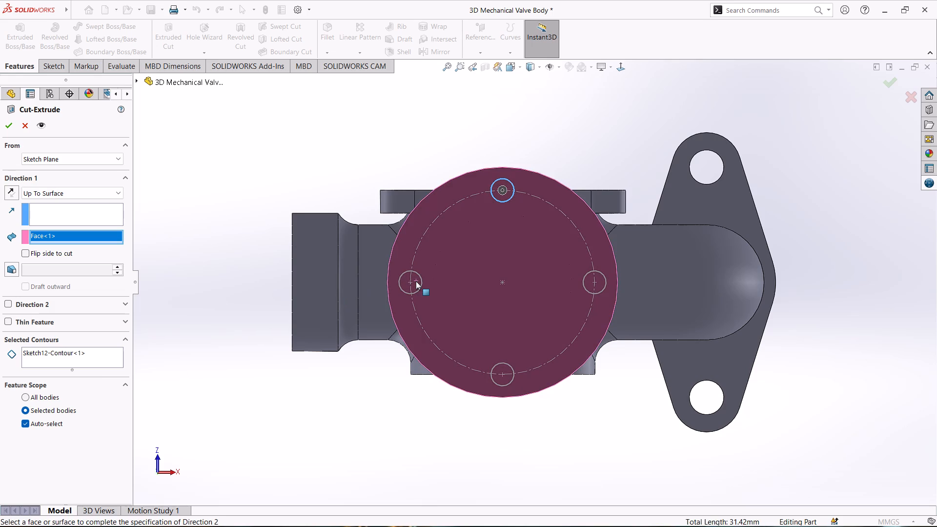
left_click(416, 281)
scroll(416, 281, "down", 2)
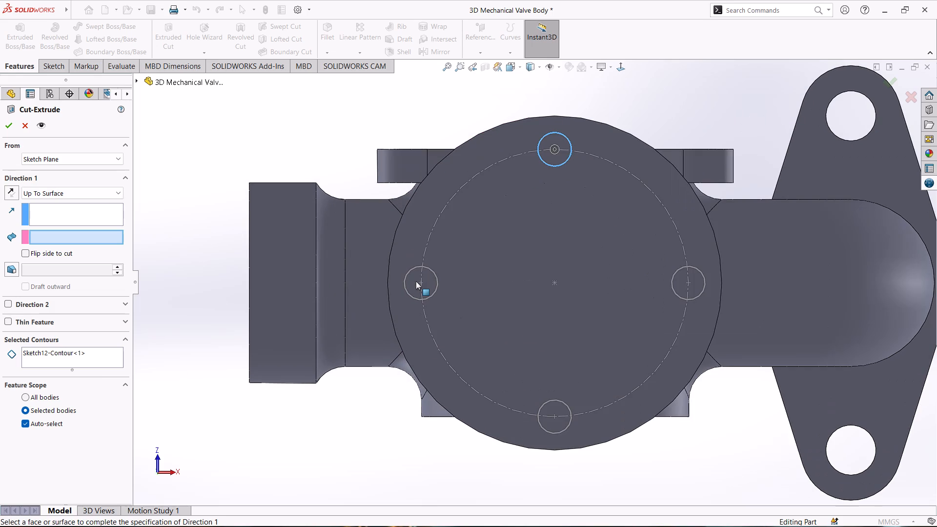
left_click(66, 354)
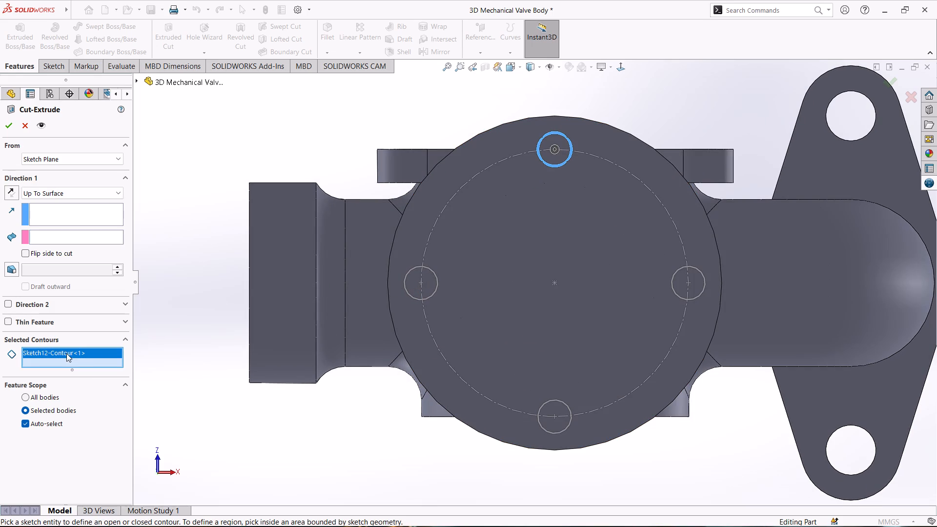
right_click(66, 353)
left_click(105, 373)
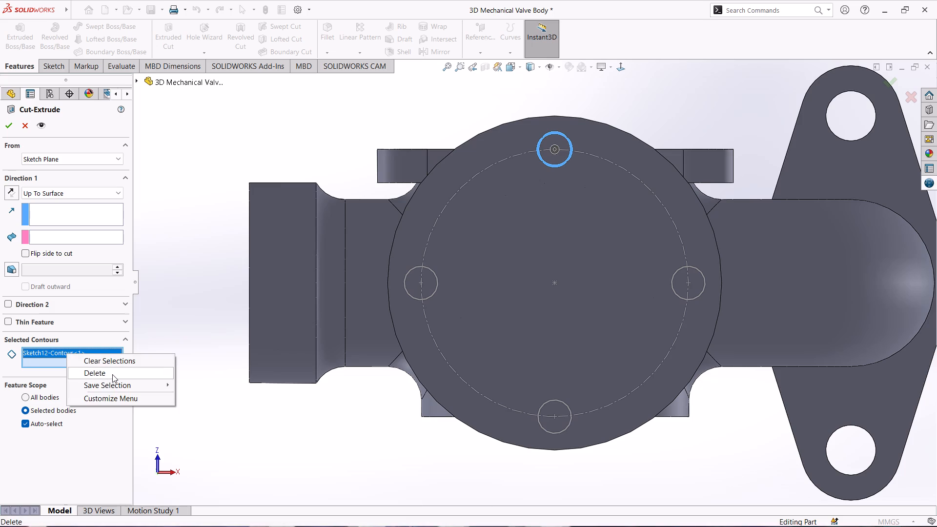
left_click(120, 365)
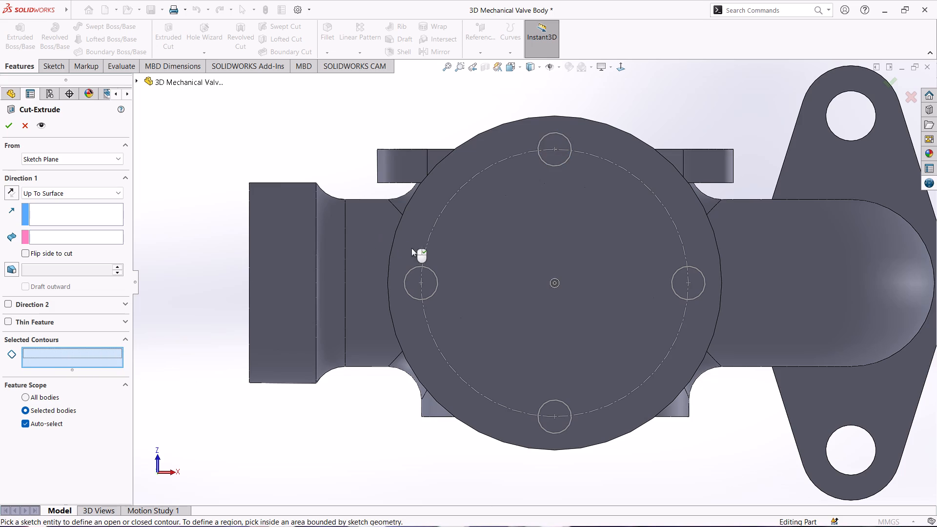
left_click(413, 282)
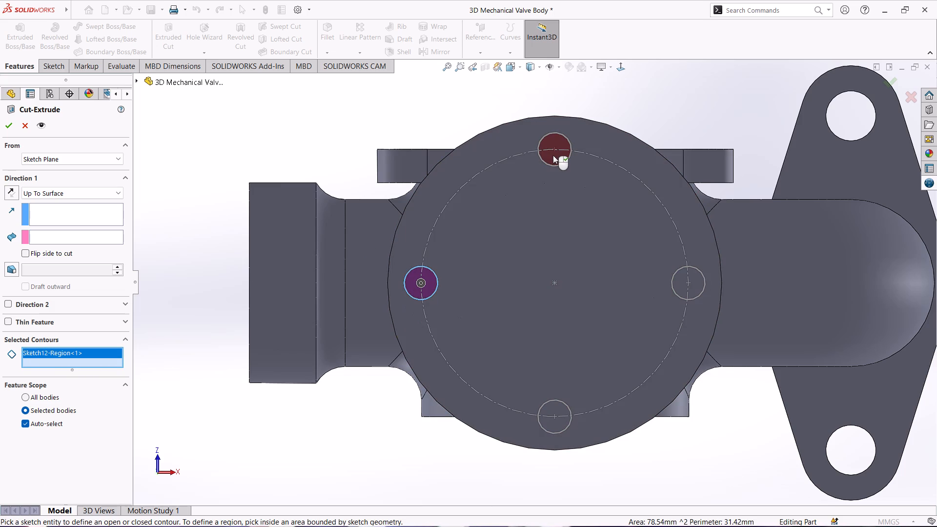
left_click(553, 155)
left_click(695, 277)
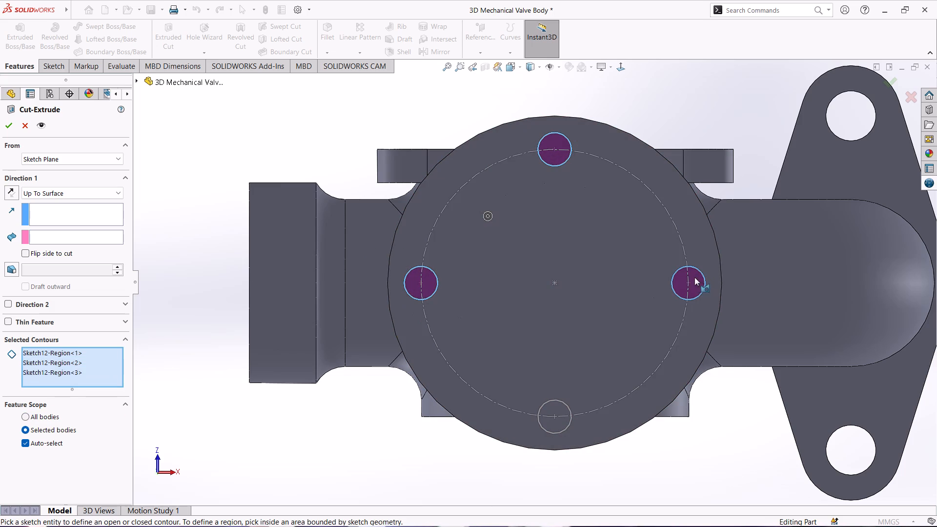
left_click(558, 422)
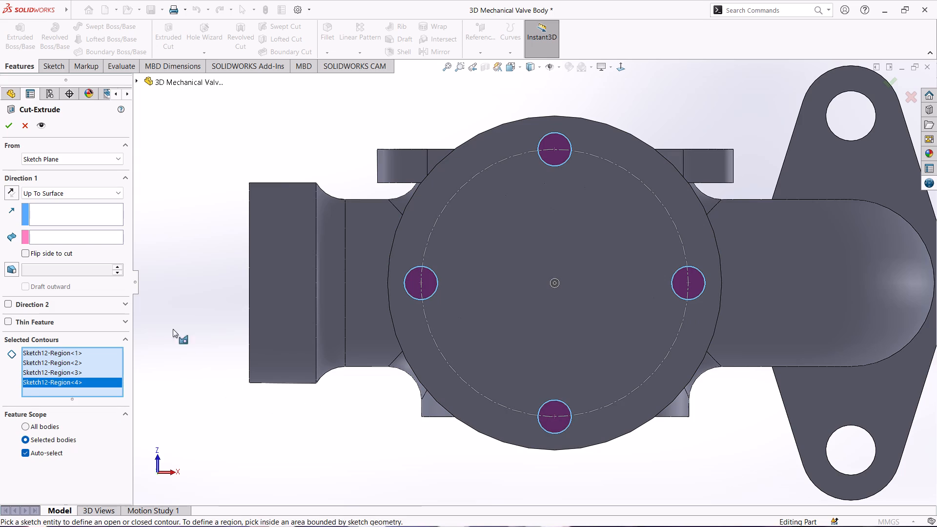
Cut the four holes into the disc with a Blind end condition and a depth of 30 mm.
middle_click_drag(208, 225, 245, 272)
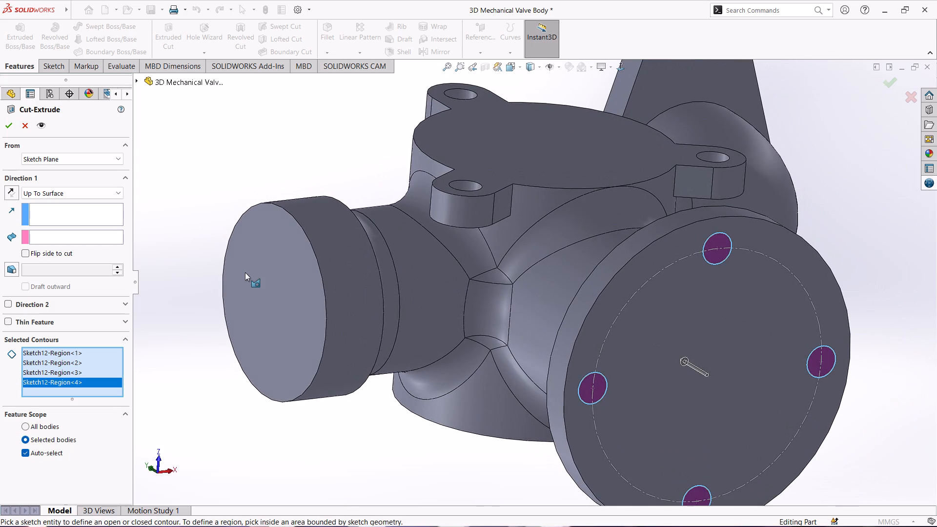
left_click(87, 192)
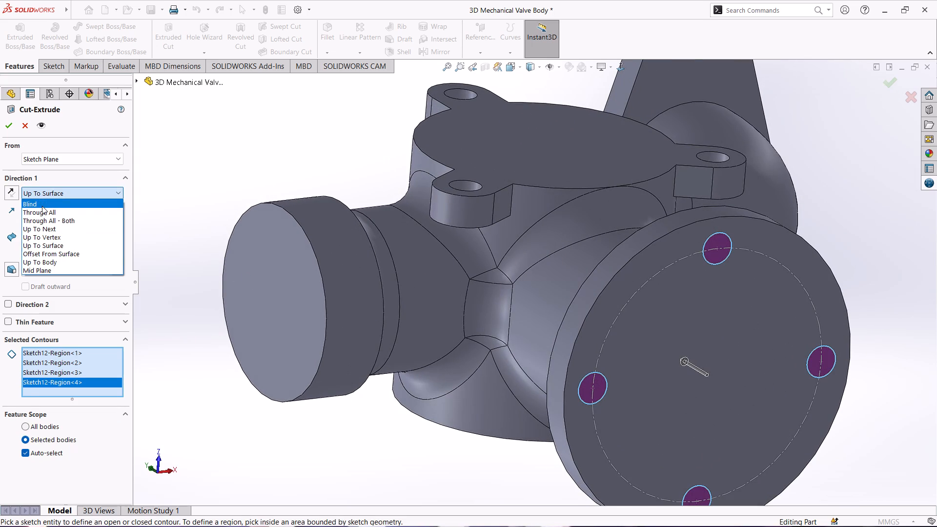
left_click(42, 205)
middle_click_drag(226, 167, 252, 211)
left_click(119, 236)
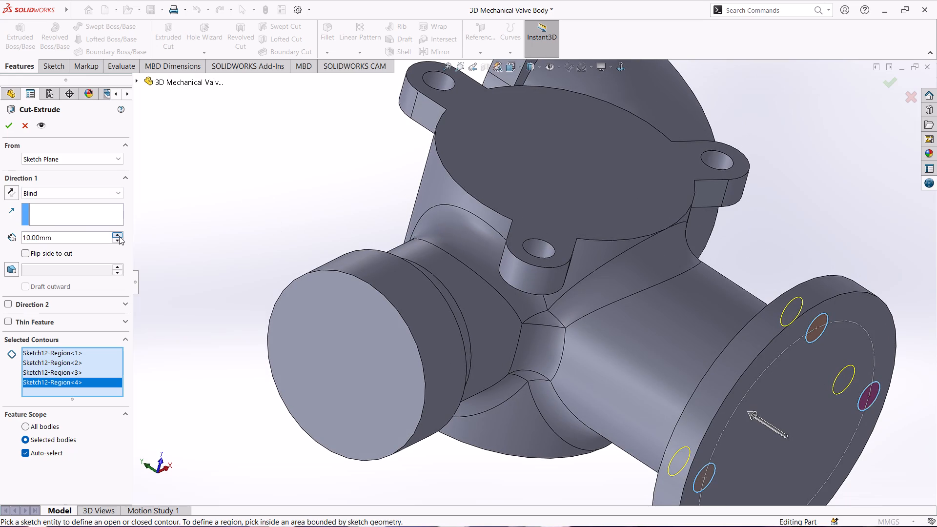
left_click(119, 236)
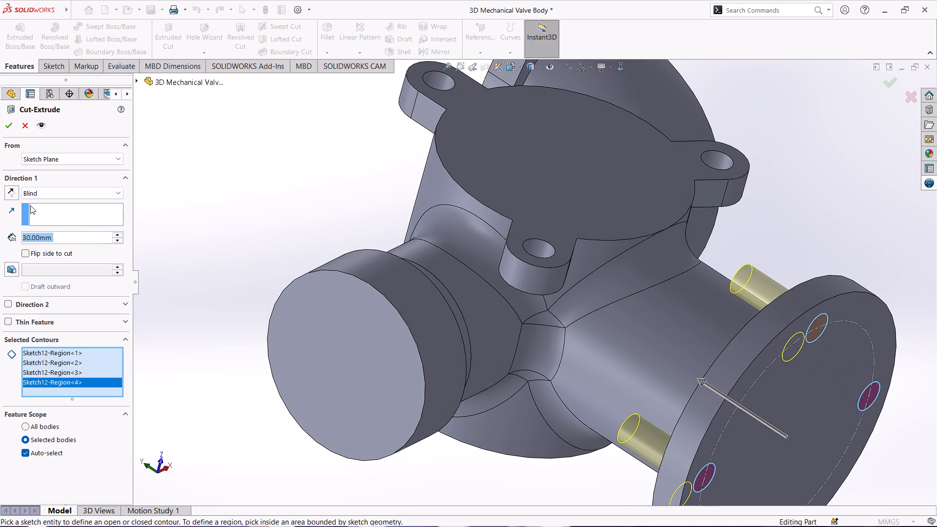
left_click(14, 124)
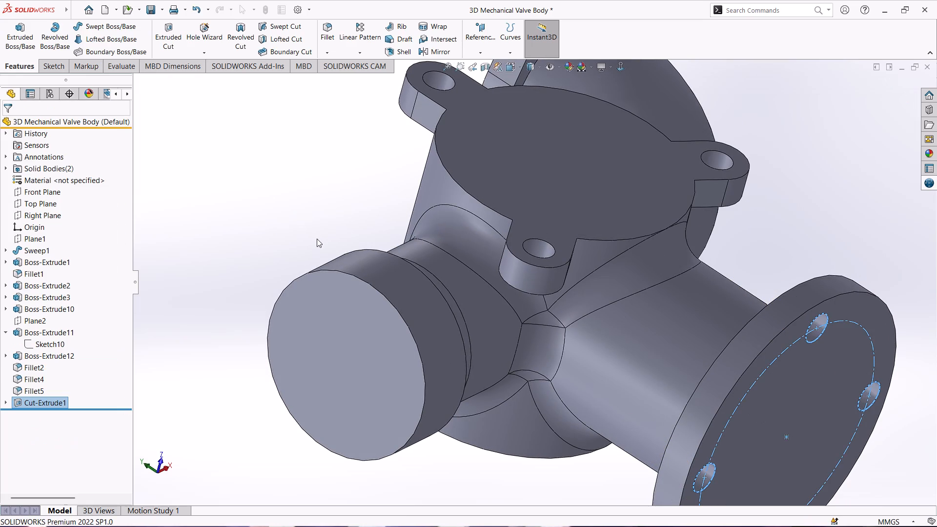
left_click(316, 241)
Sketch a 60 mm diameter circle concentric with the round body on its three-lugged face, and finish the sketch.
scroll(378, 258, "down", 1)
scroll(376, 258, "up", 4)
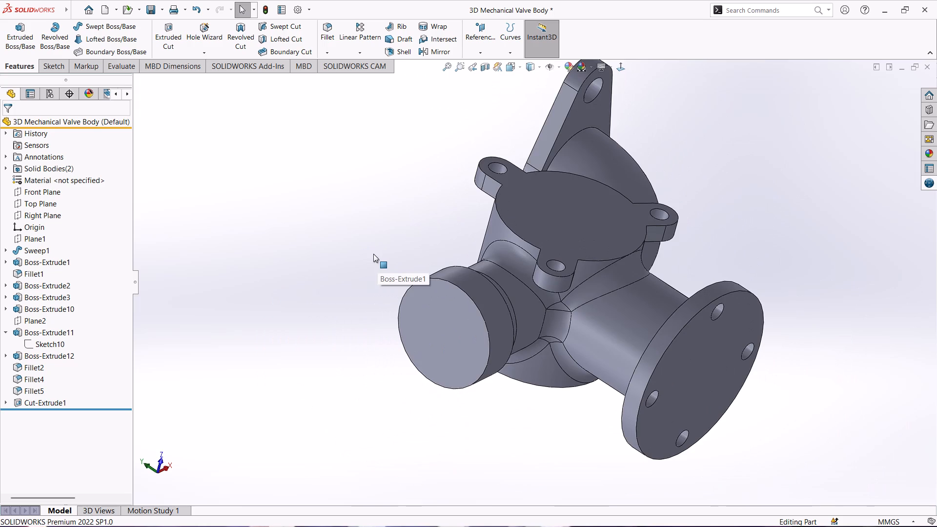
middle_click_drag(371, 253, 283, 353)
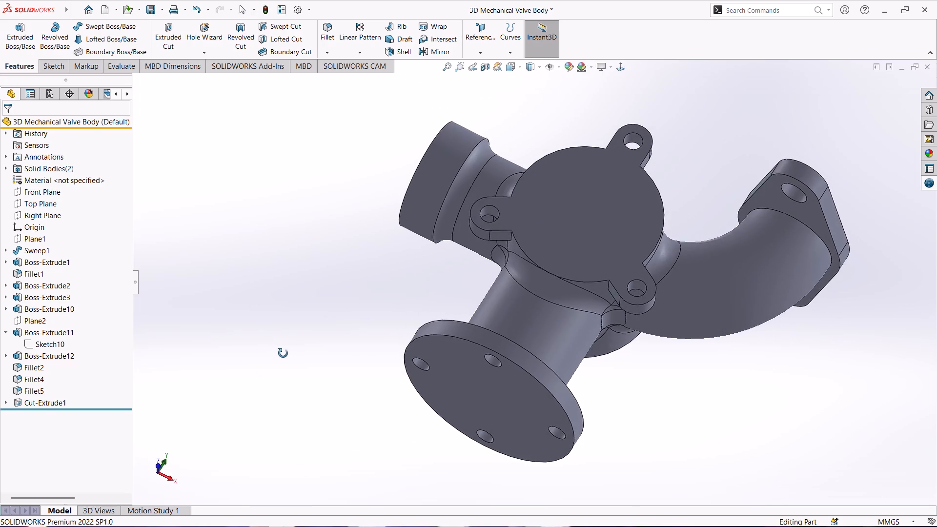
middle_click_drag(283, 353, 292, 376)
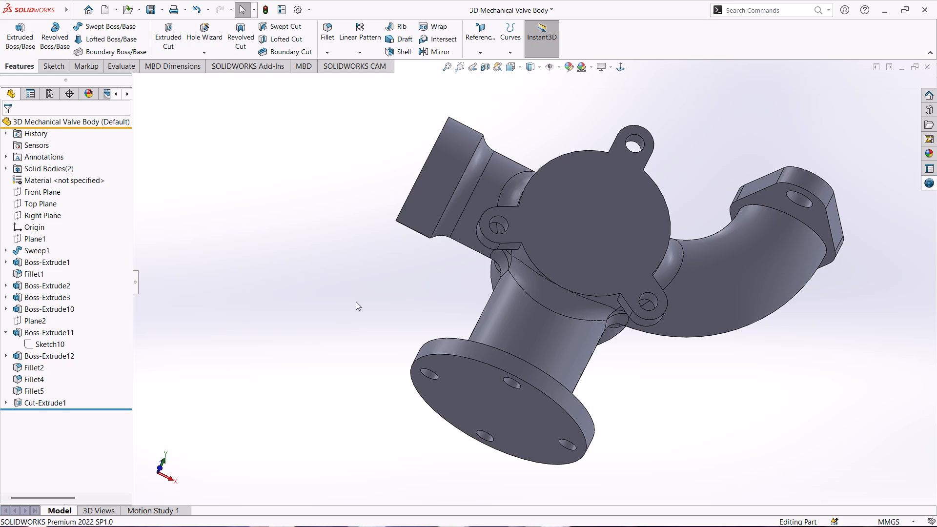
left_click(604, 212)
left_click(651, 184)
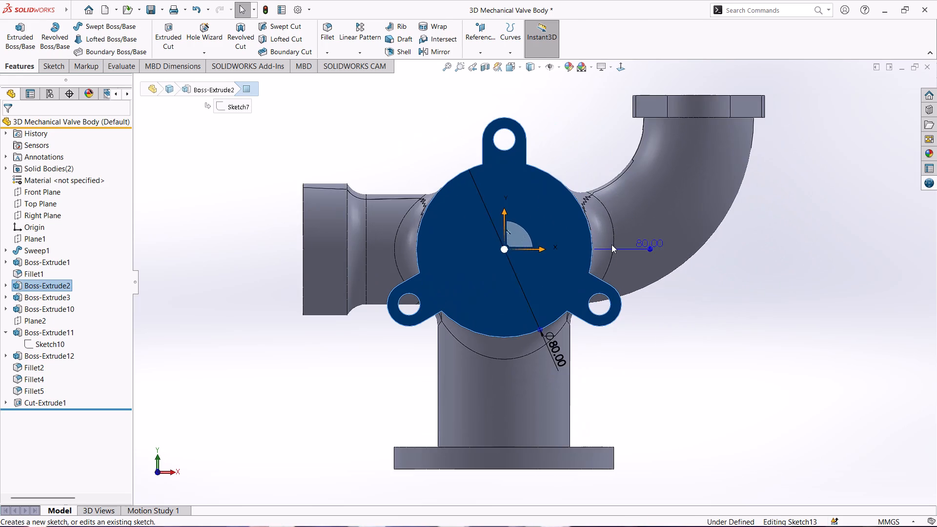
right_click_drag(361, 132, 412, 138)
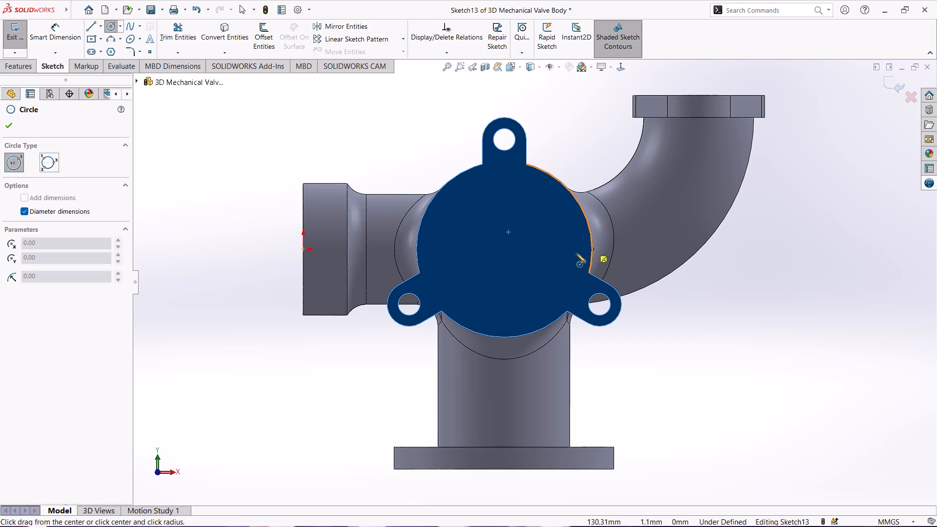
left_click(505, 248)
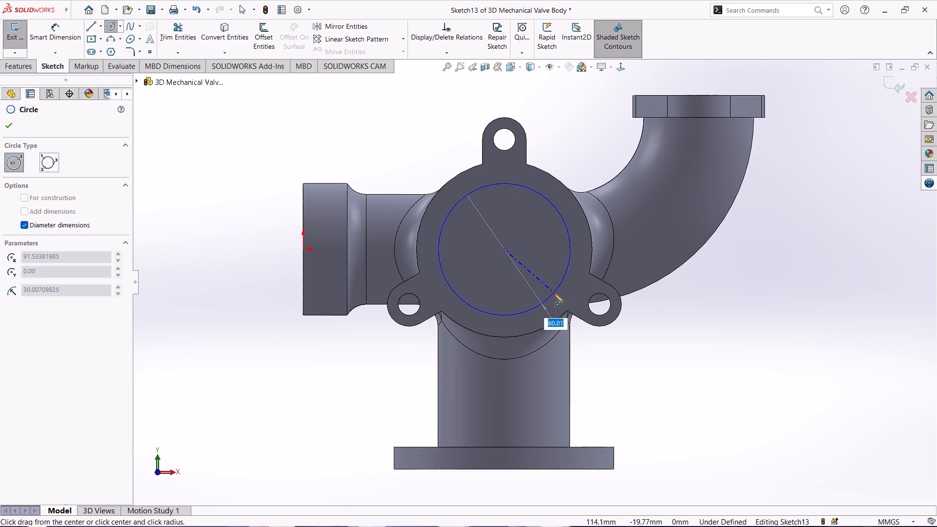
type("60")
key("Return")
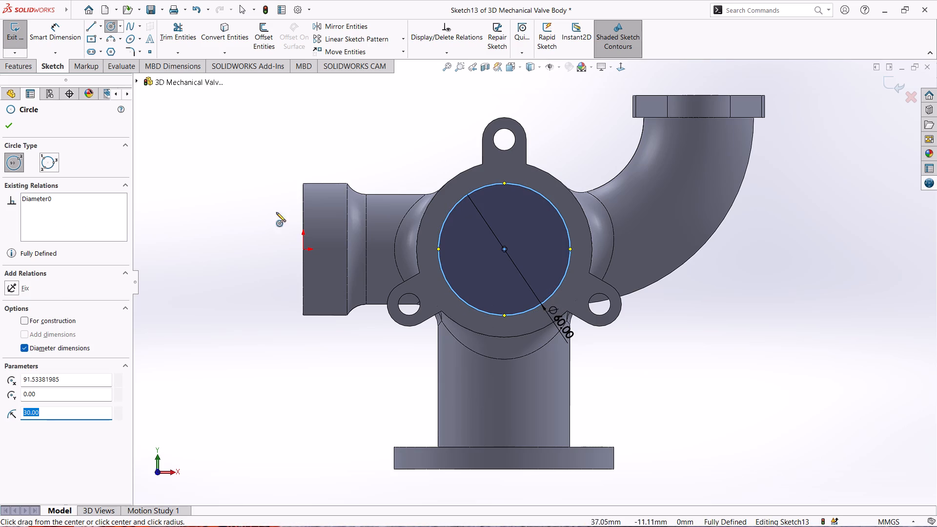
left_click(13, 37)
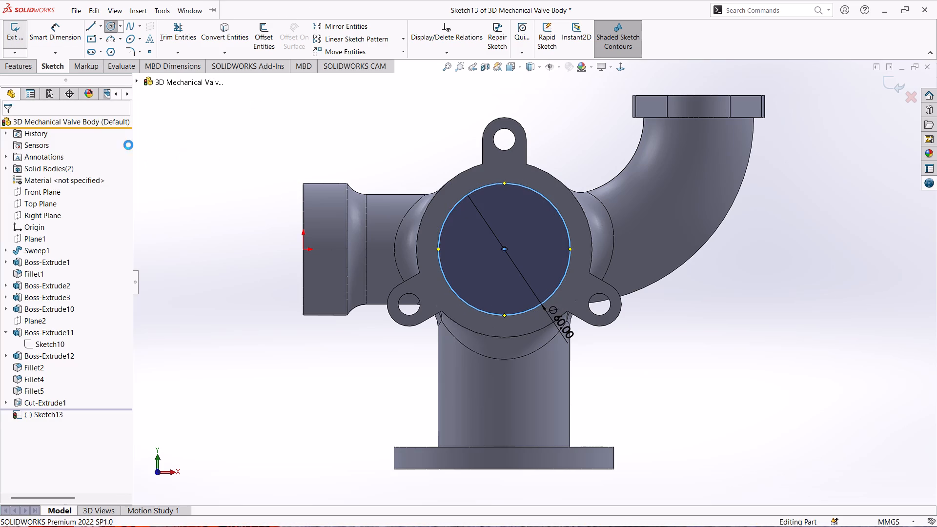
Cut the 60 mm circle through the central body as a Blind extruded cut 122 mm deep.
left_click(173, 36)
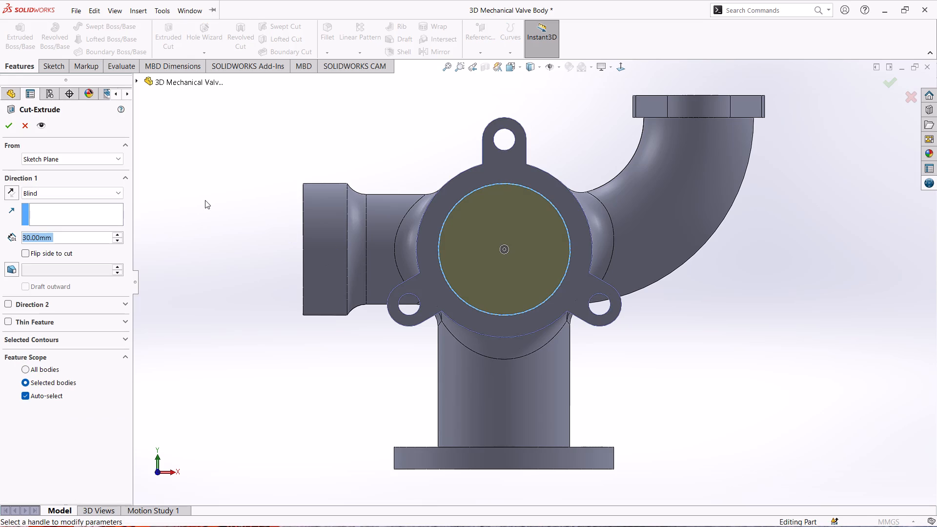
middle_click_drag(205, 200, 268, 298)
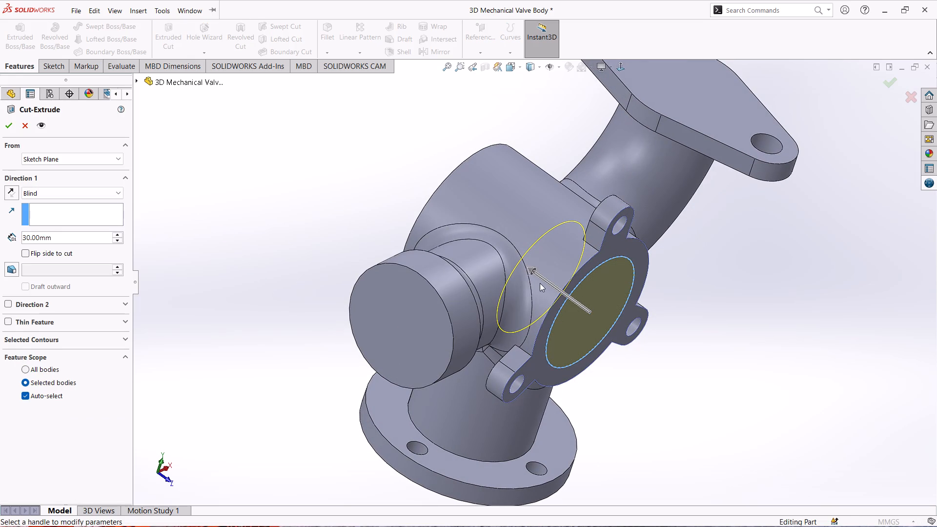
left_click(539, 275)
left_click_drag(532, 270, 390, 169)
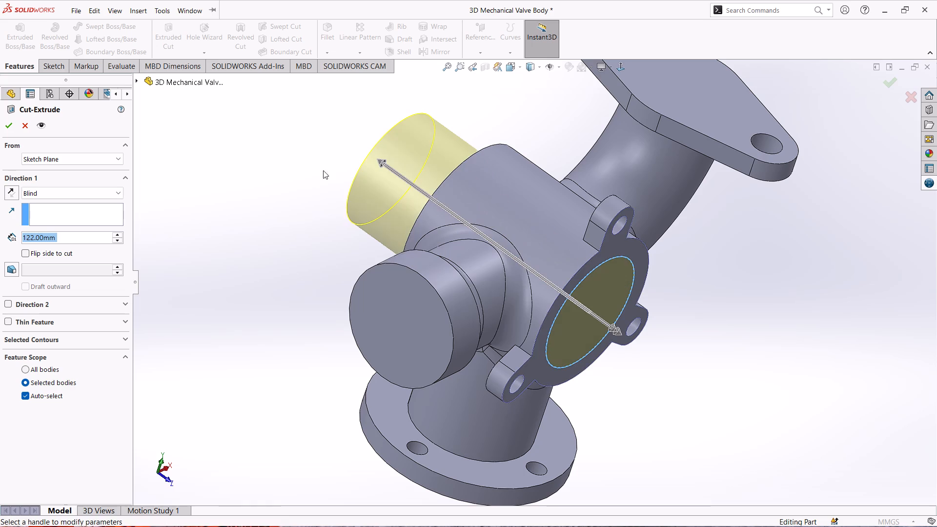
left_click(14, 124)
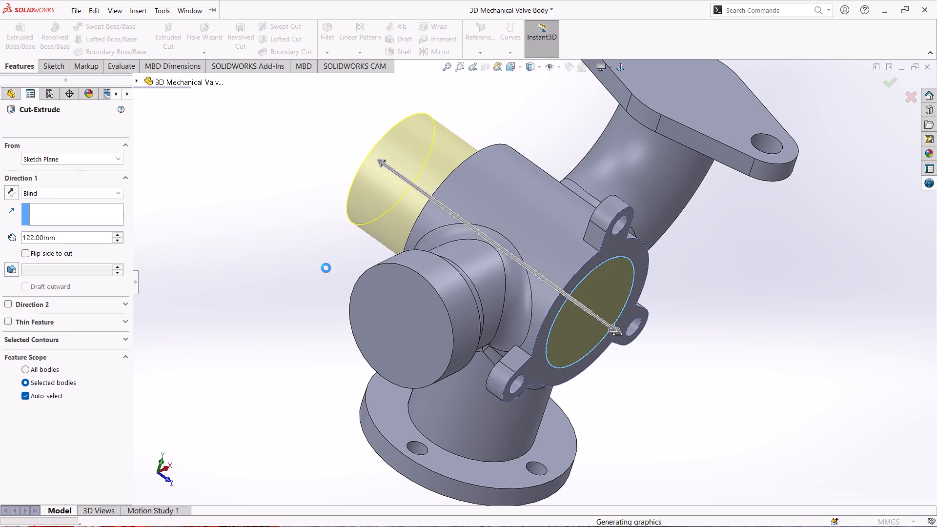
left_click(287, 261)
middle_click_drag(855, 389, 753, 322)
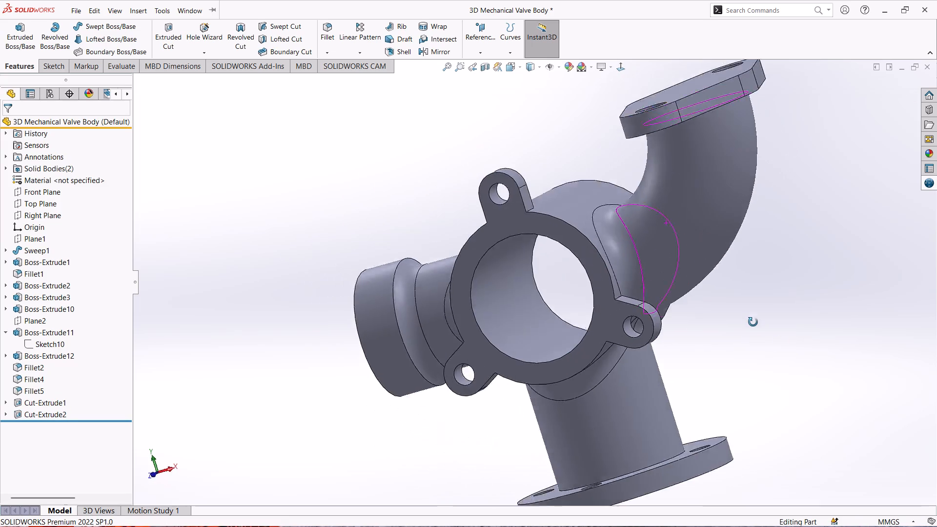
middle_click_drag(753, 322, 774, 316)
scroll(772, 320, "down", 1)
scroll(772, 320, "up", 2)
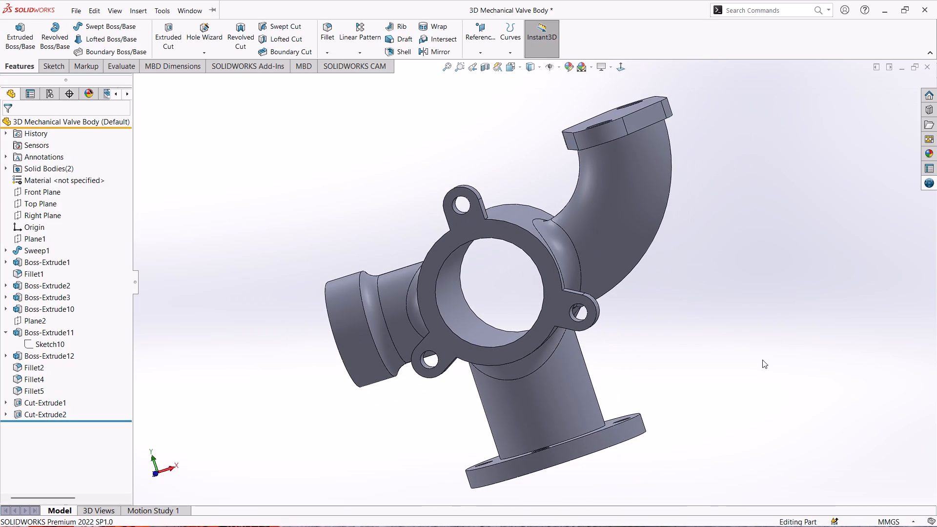
Sketch a 30 mm diameter circle at the centre of the four-hole disc's outer face, and finish the sketch.
middle_click_drag(762, 361, 694, 167)
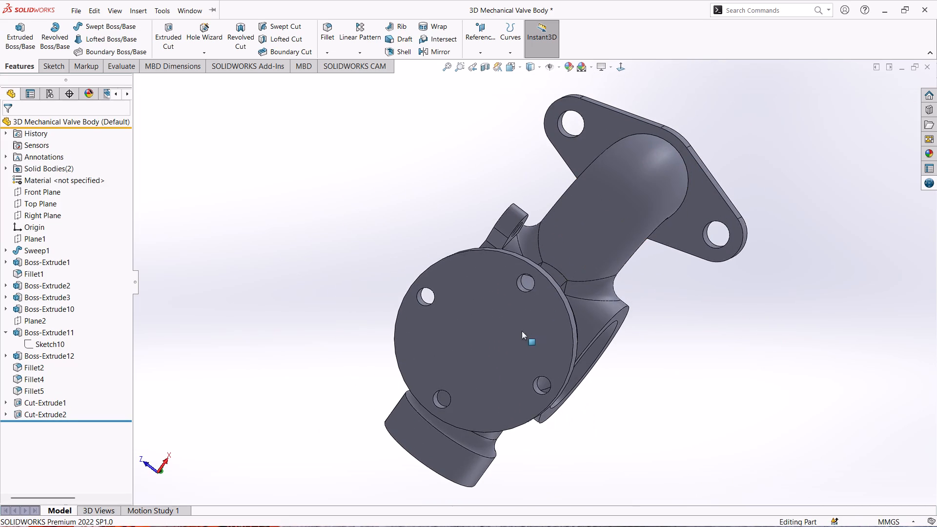
left_click(499, 349)
left_click(541, 320)
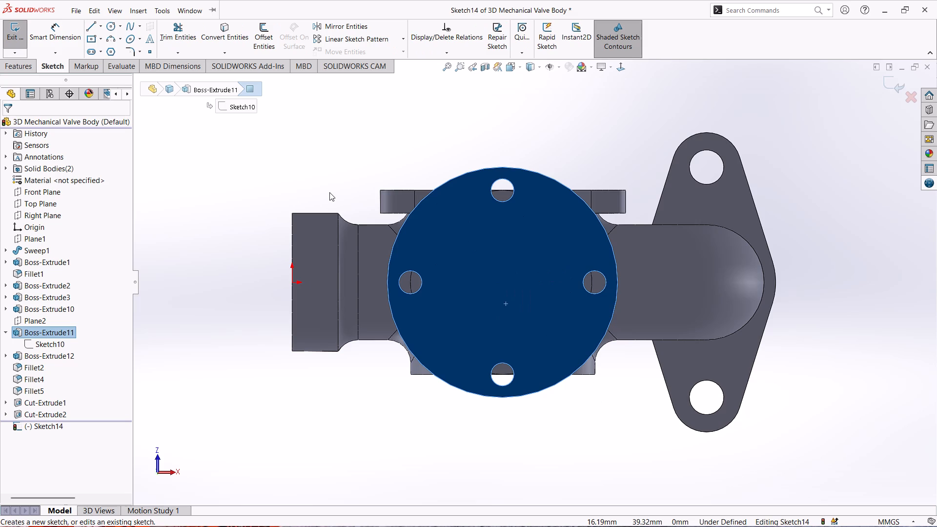
left_click(110, 29)
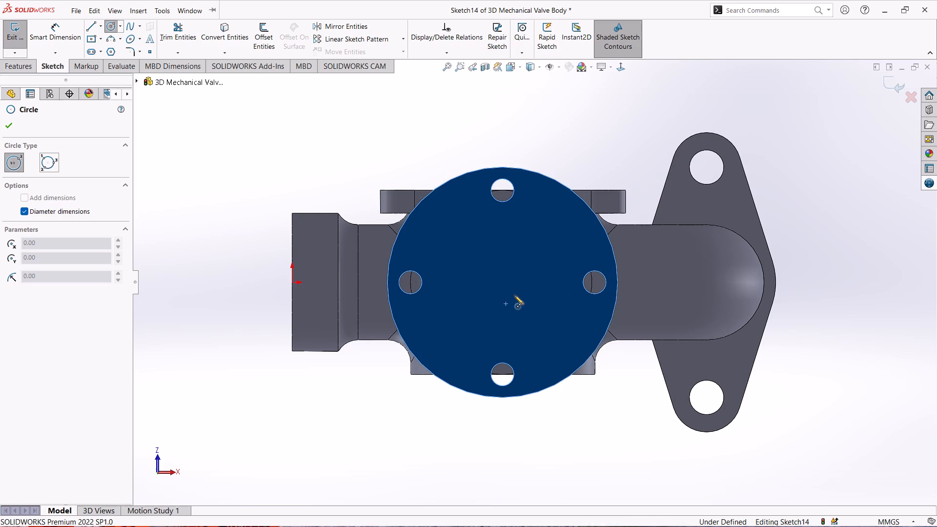
left_click(503, 282)
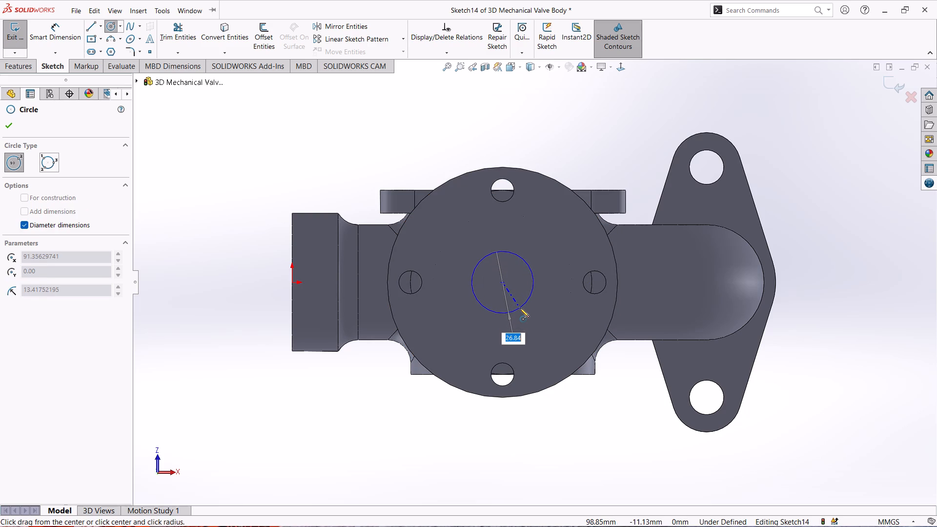
type("30")
key("Return")
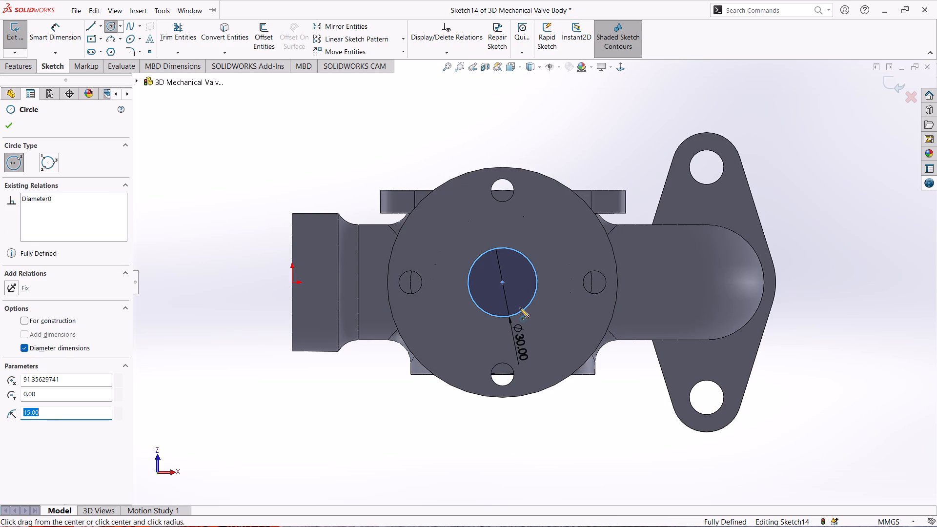
left_click(14, 34)
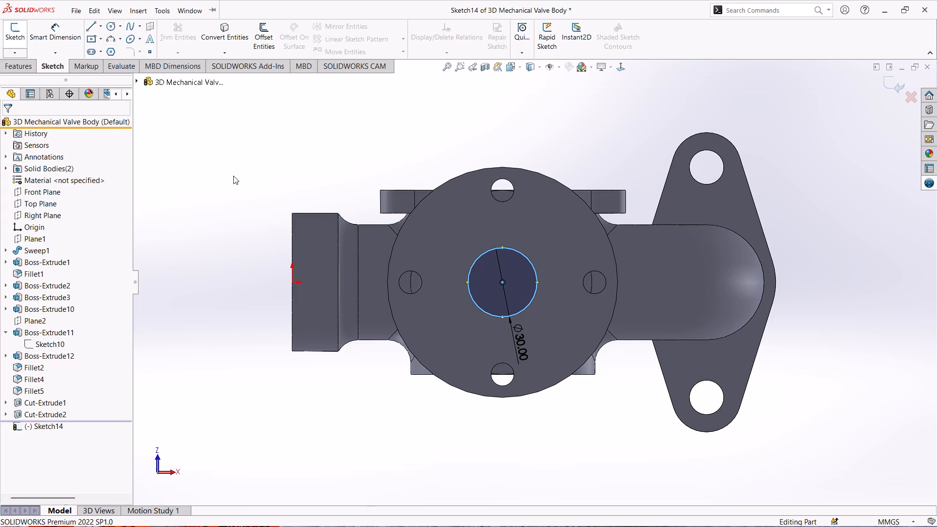
Cut the 30 mm circle from the disc into the central bore as a Blind extruded cut 109 mm deep.
left_click(162, 34)
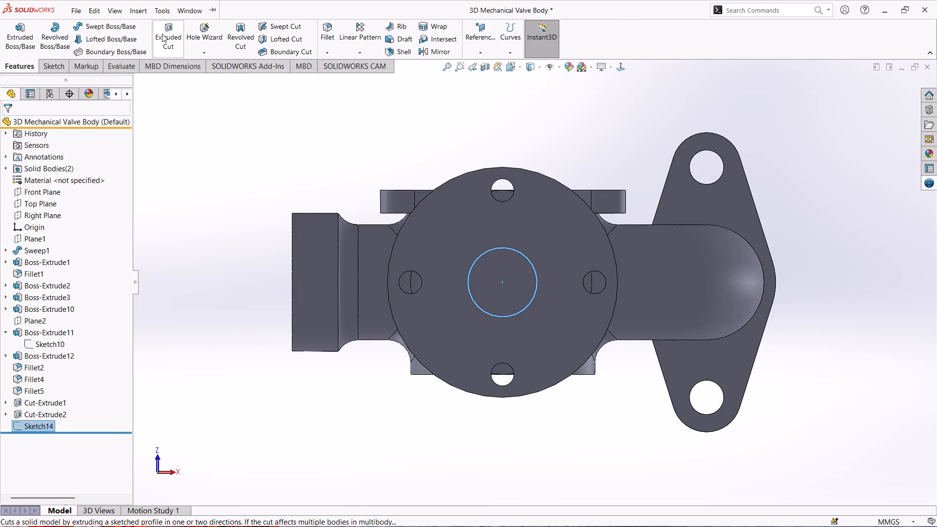
middle_click_drag(255, 144, 274, 195)
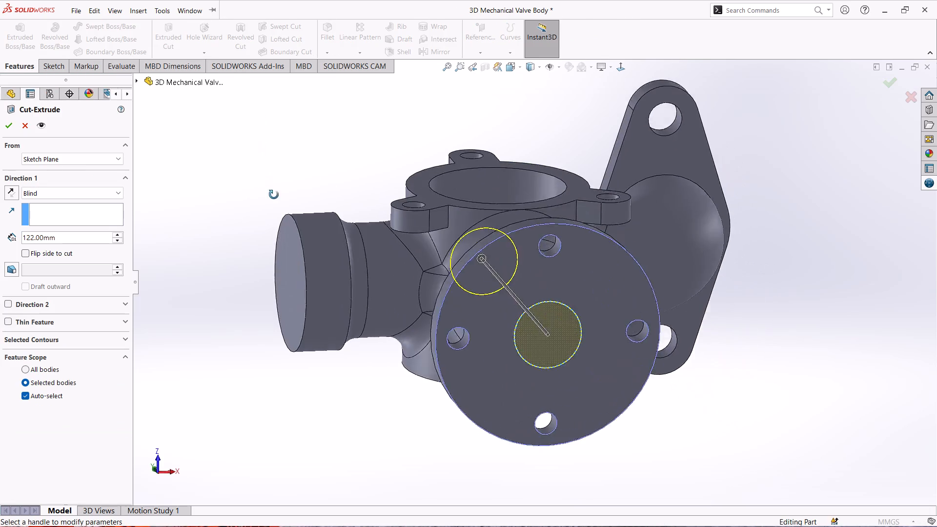
middle_click_drag(274, 195, 263, 316)
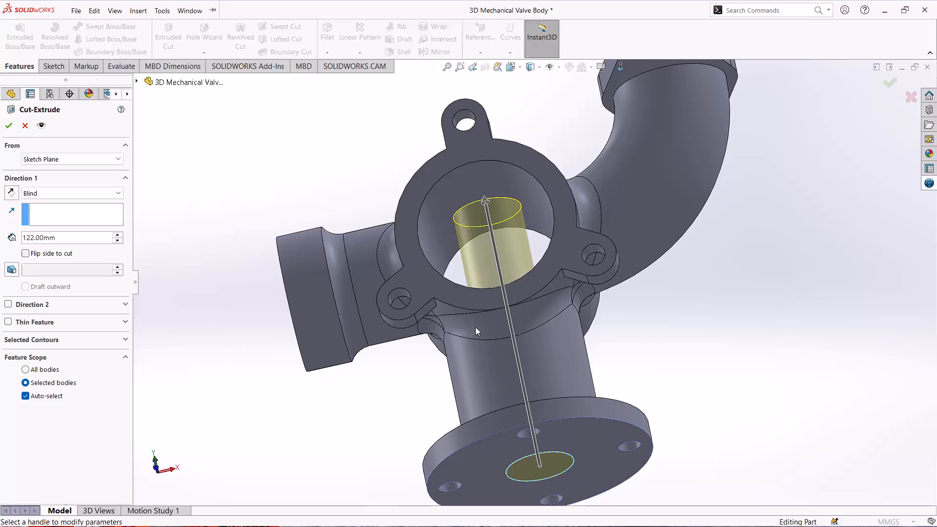
left_click(486, 202)
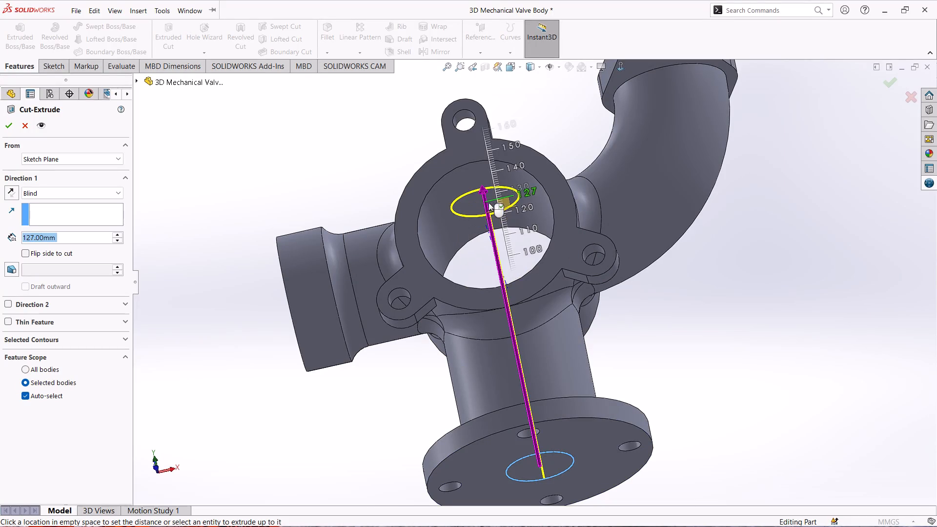
left_click(507, 236)
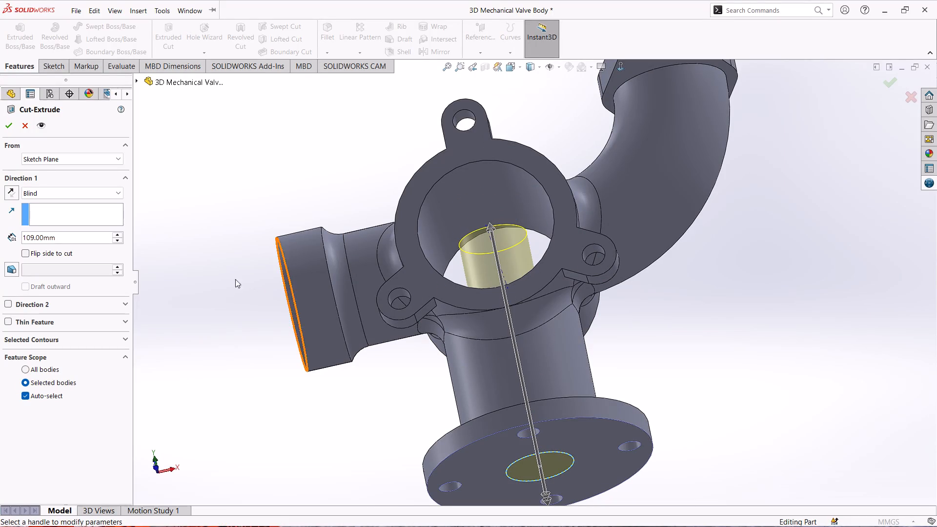
left_click(8, 132)
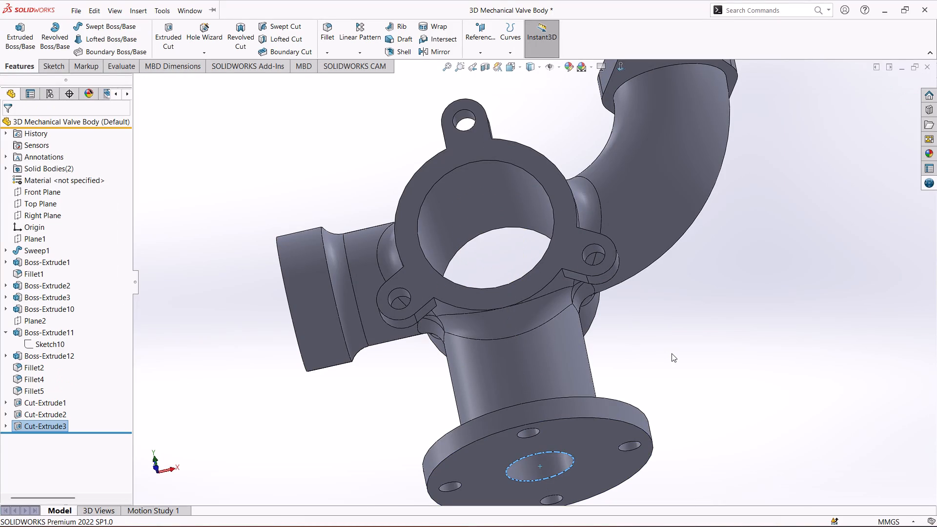
Fillet the 30 mm bore's edge on the disc face with a symmetric 10 mm radius.
scroll(672, 353, "up", 1)
middle_click_drag(672, 353, 655, 235)
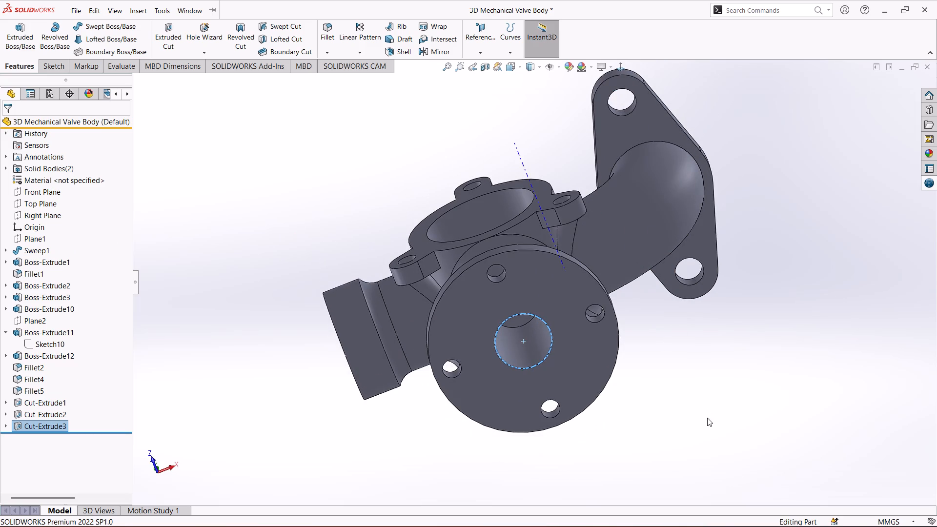
left_click(707, 418)
middle_click_drag(712, 401, 753, 345)
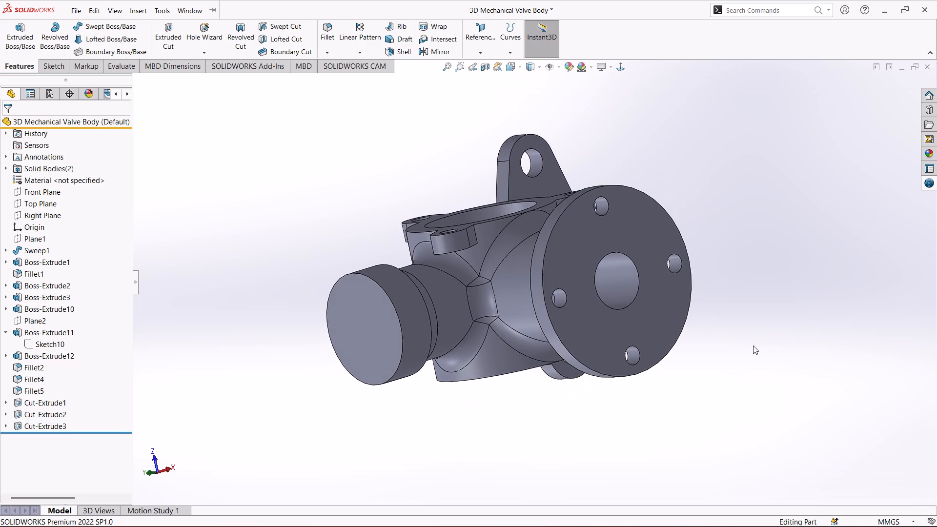
left_click(639, 287)
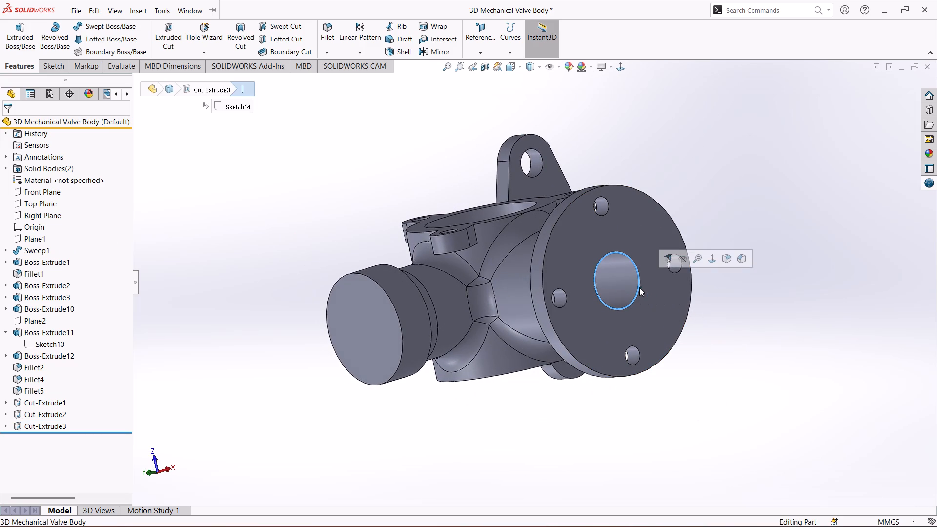
left_click(722, 260)
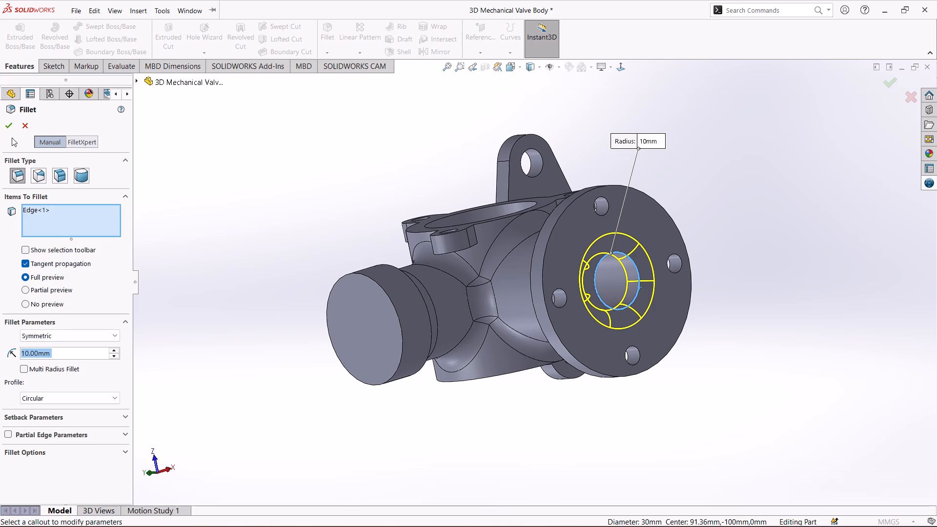
left_click(9, 130)
Examine the filleted bore in the disc and where it opens into the central body.
middle_click_drag(803, 330, 803, 330)
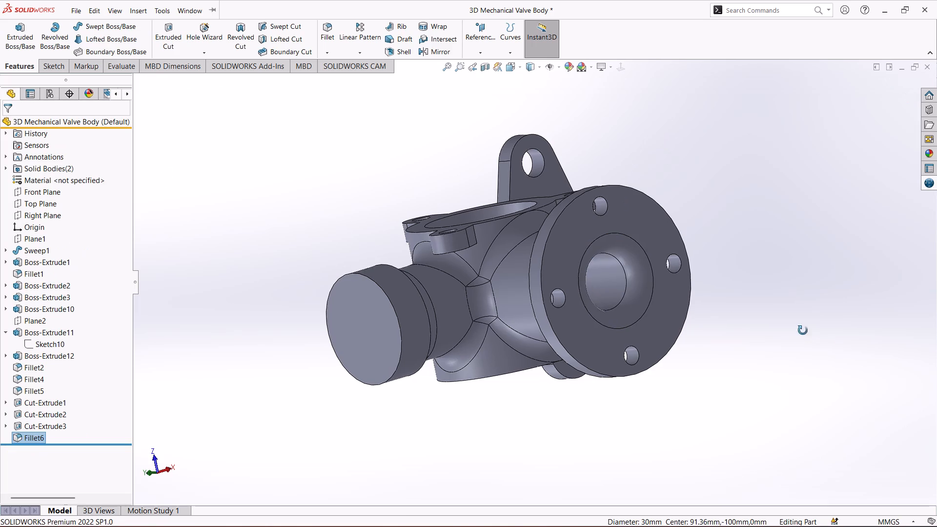
middle_click_drag(803, 330, 750, 405)
scroll(633, 341, "up", 1)
middle_click_drag(644, 342, 654, 396)
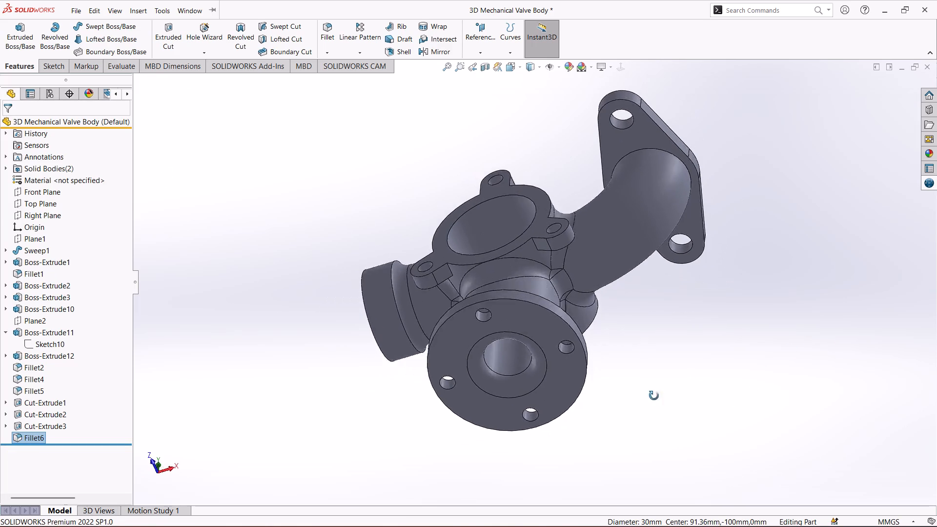
middle_click_drag(654, 396, 679, 511)
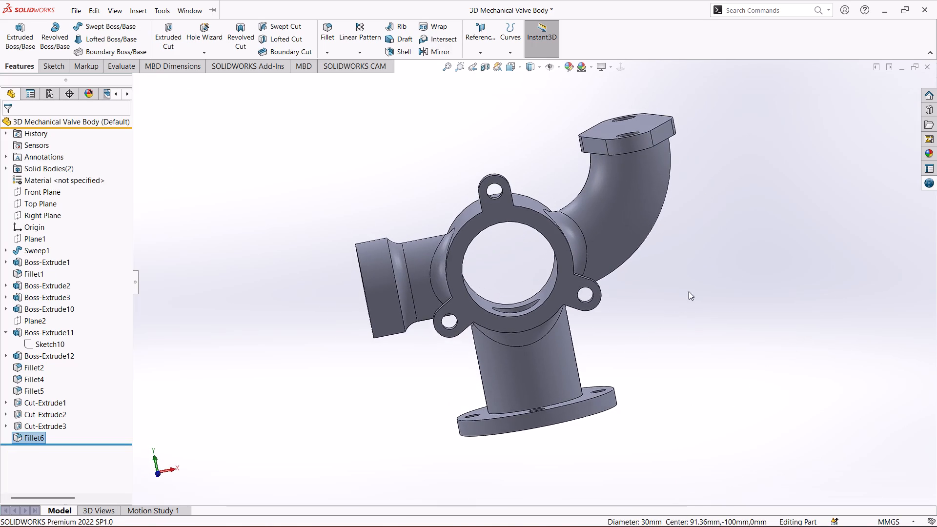
middle_click_drag(688, 290, 676, 319)
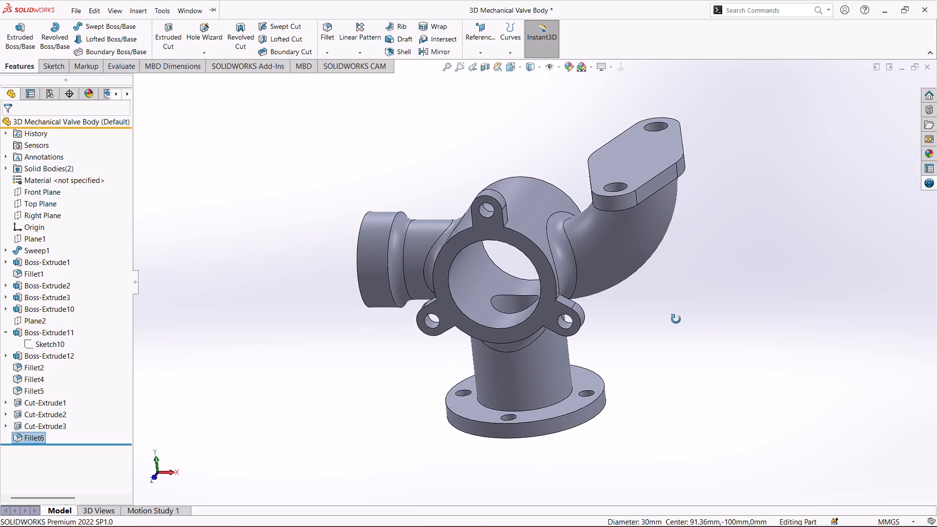
middle_click_drag(676, 319, 708, 292)
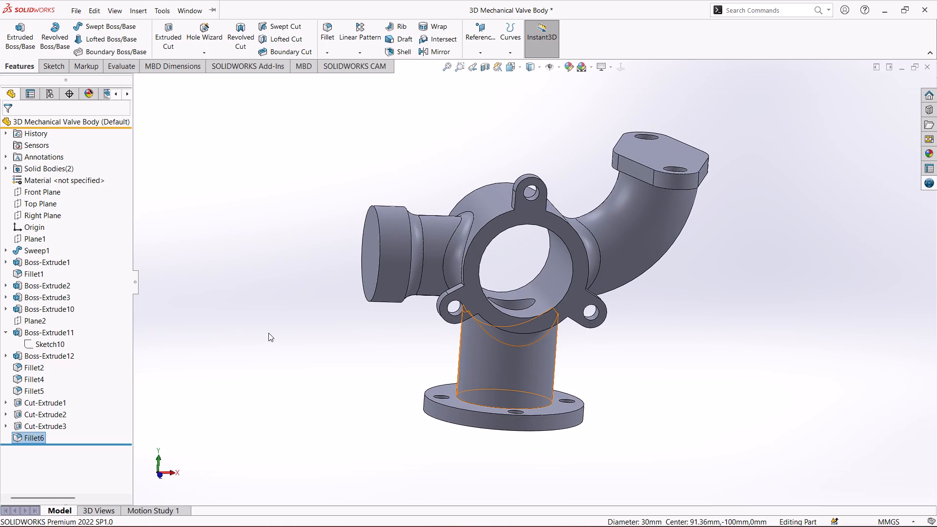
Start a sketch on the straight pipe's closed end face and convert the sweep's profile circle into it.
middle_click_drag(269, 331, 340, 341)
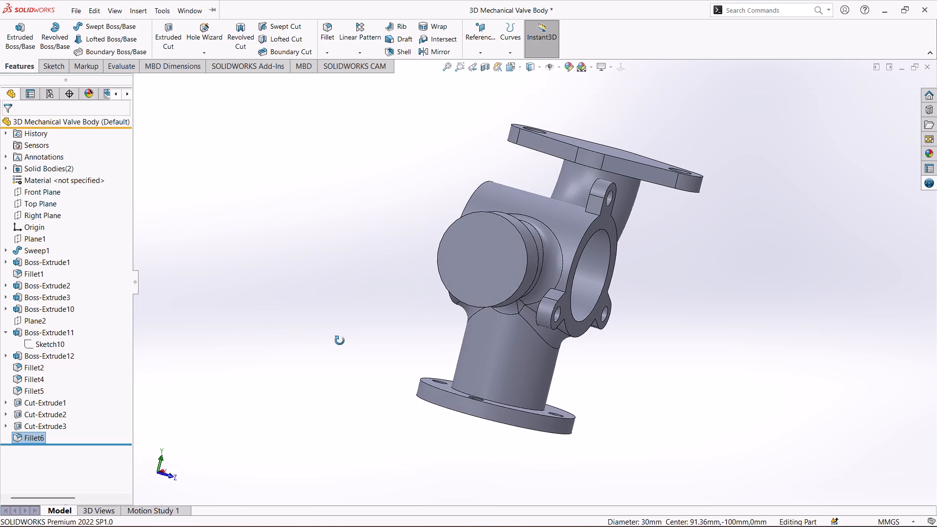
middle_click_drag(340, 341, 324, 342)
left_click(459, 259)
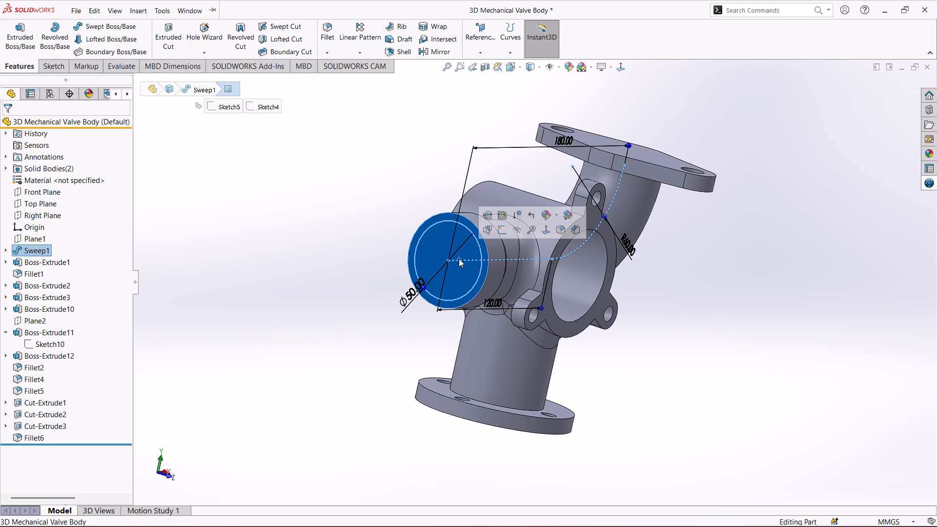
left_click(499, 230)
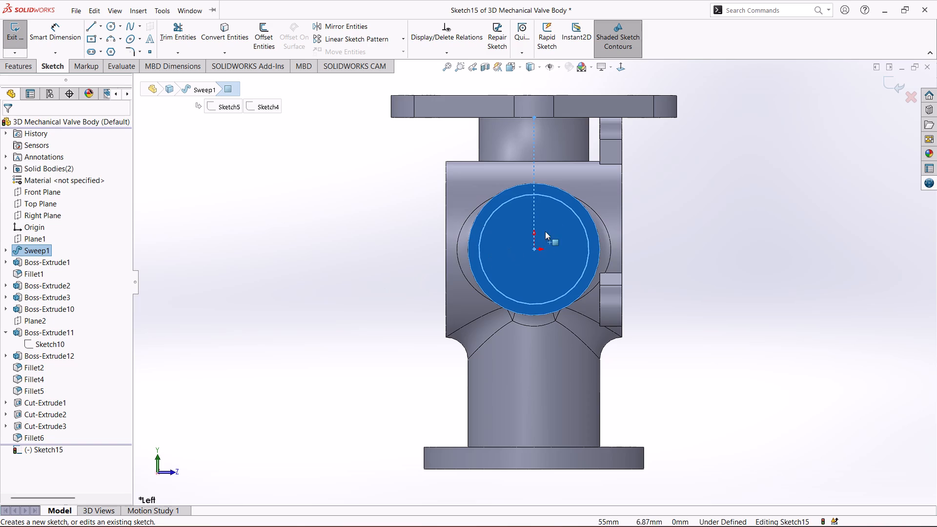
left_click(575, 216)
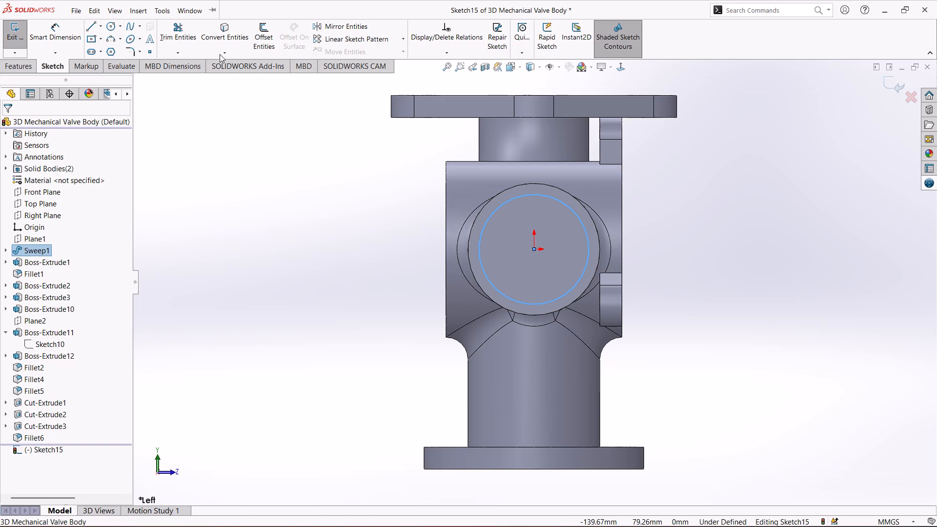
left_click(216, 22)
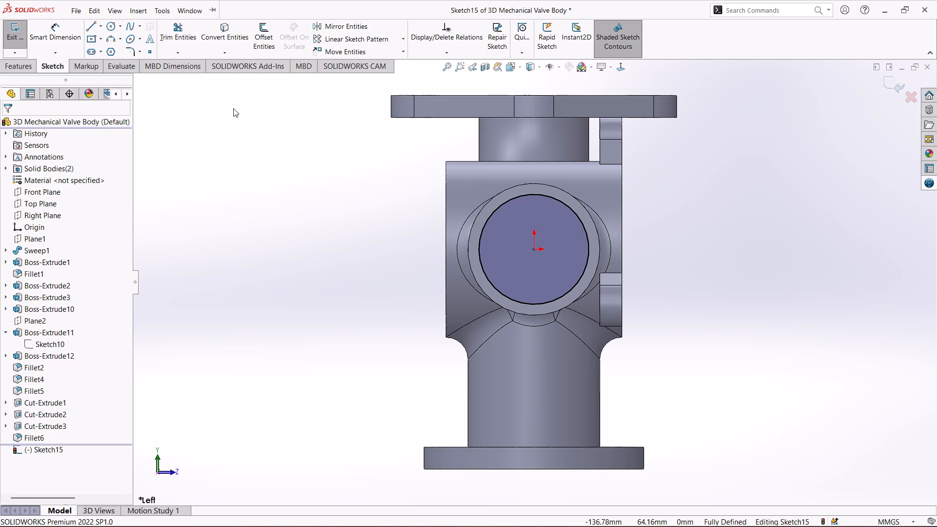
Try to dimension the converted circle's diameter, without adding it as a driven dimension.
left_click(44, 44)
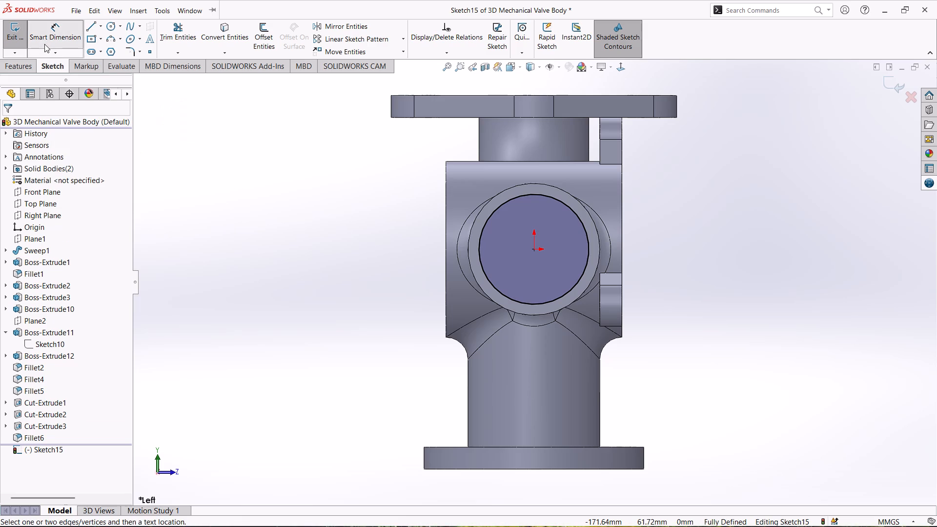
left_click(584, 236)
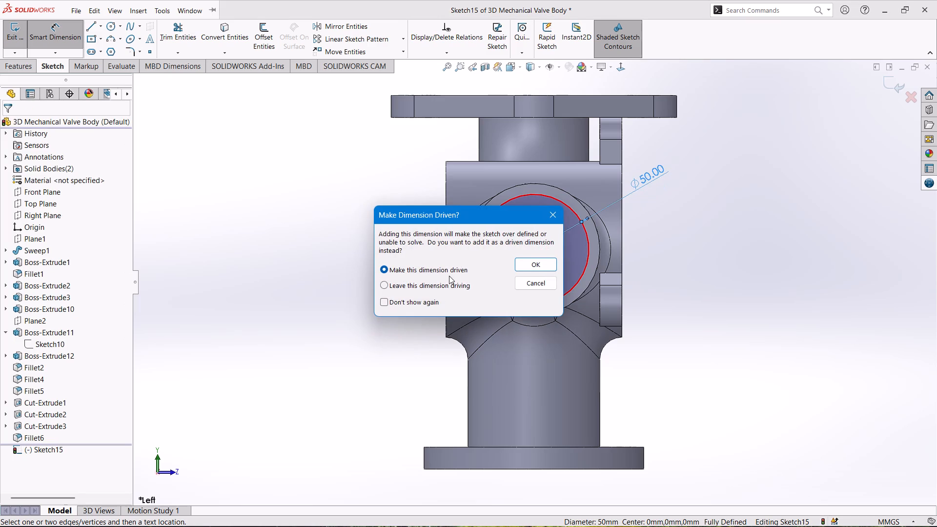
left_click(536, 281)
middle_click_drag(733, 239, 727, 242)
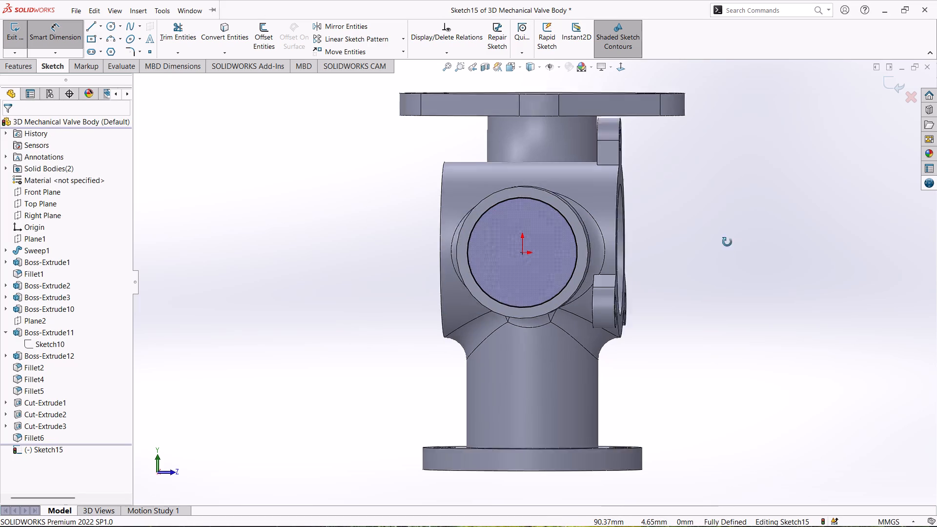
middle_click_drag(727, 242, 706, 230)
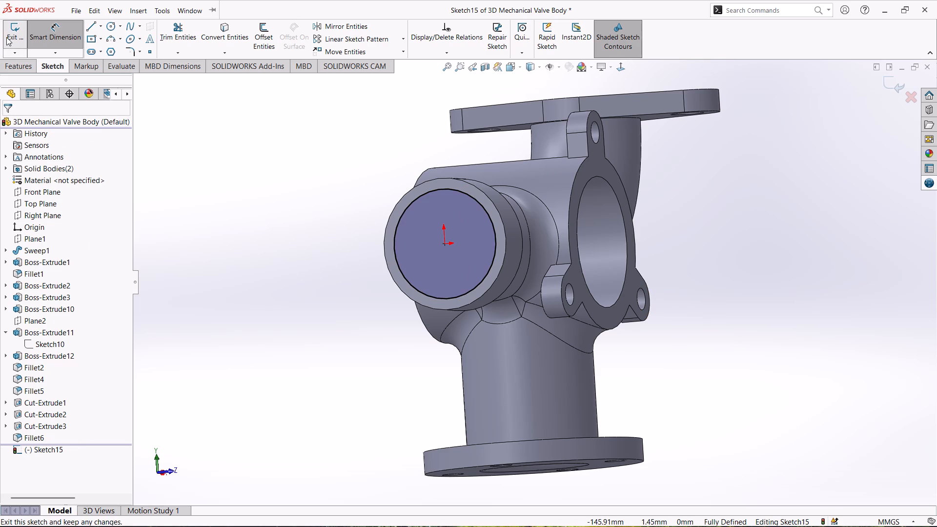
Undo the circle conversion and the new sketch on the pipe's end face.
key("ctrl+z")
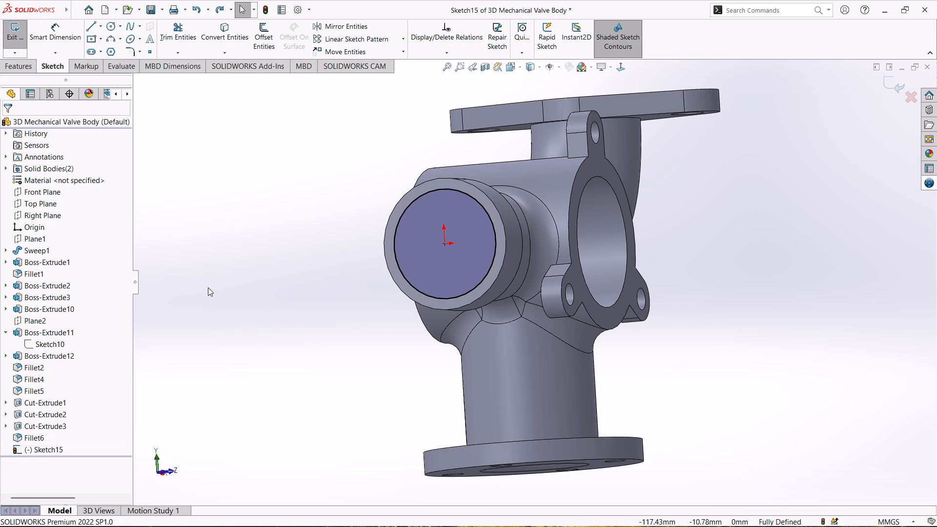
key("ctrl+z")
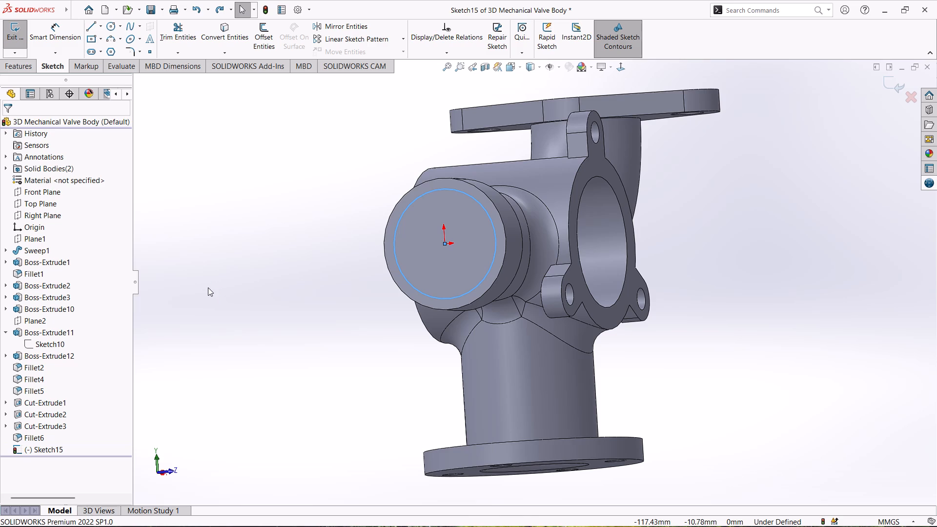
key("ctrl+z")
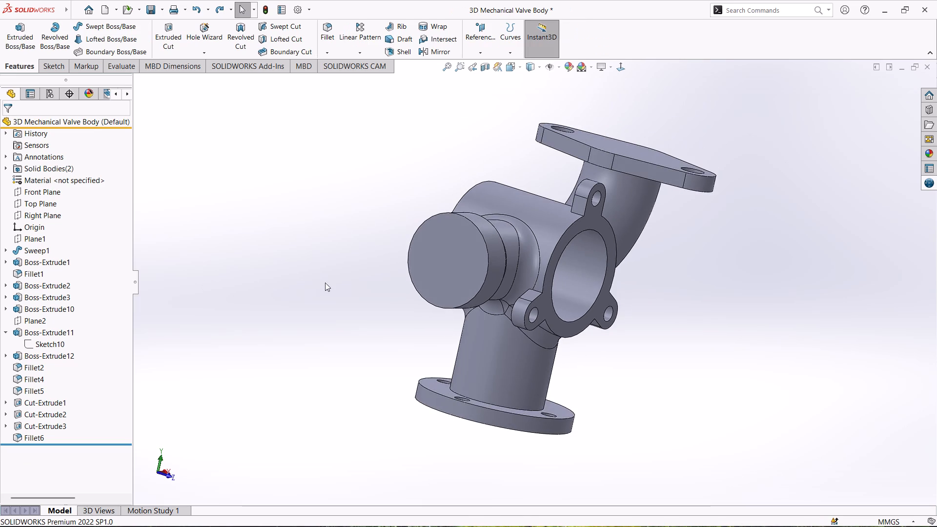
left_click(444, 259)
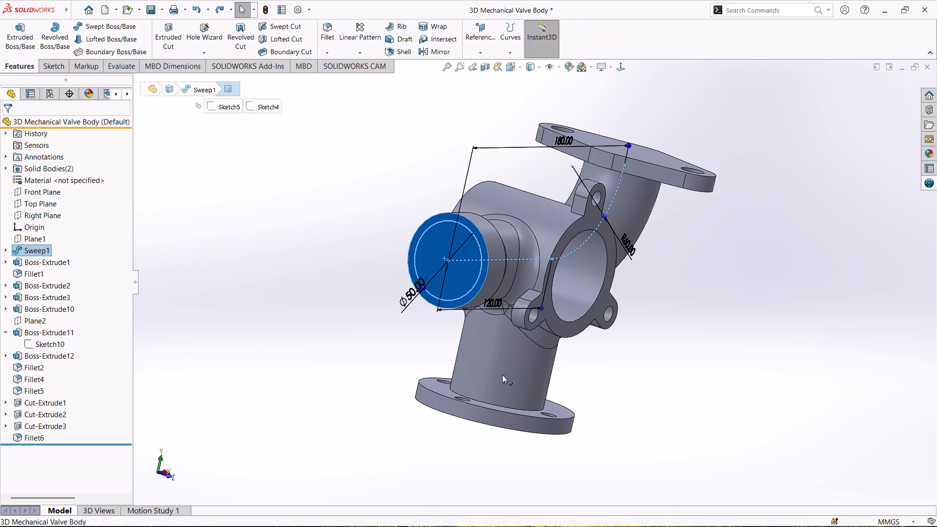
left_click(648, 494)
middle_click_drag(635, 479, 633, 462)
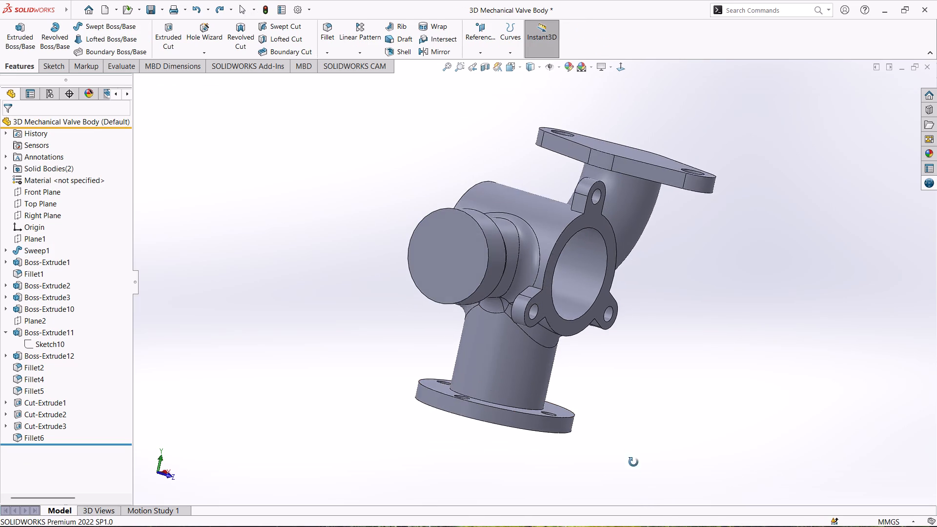
Sketch a 40 mm diameter circle centred on the straight pipe's closed end face and exit the sketch.
middle_click_drag(633, 462, 709, 466)
left_click(571, 303)
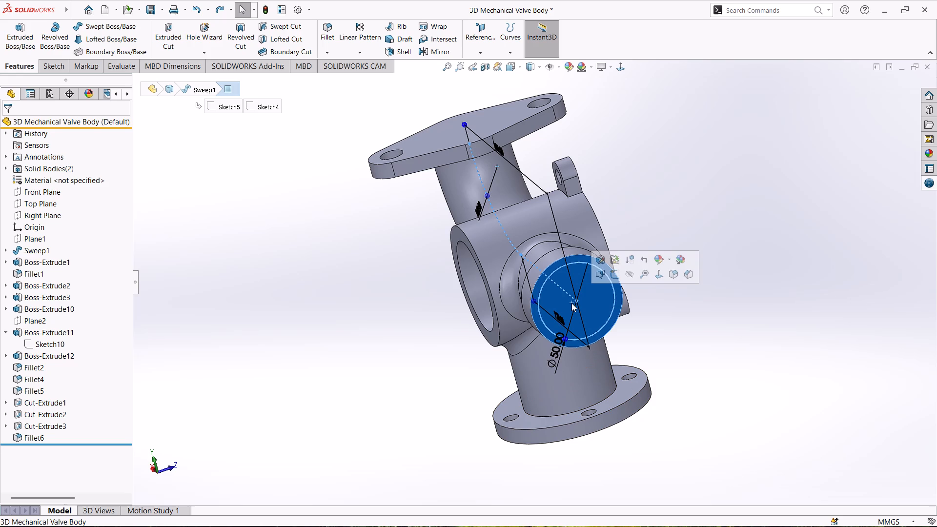
left_click(620, 273)
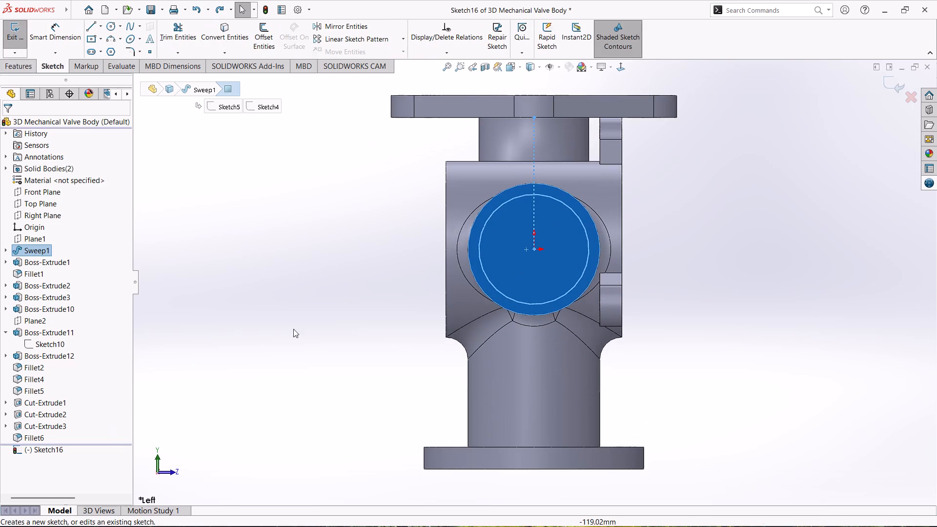
right_click_drag(293, 223, 332, 220)
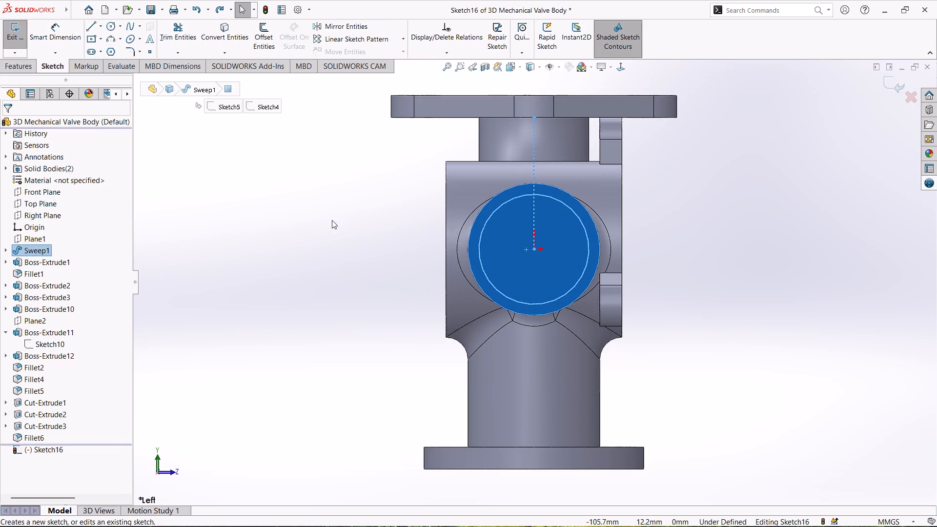
right_click_drag(332, 220, 363, 219)
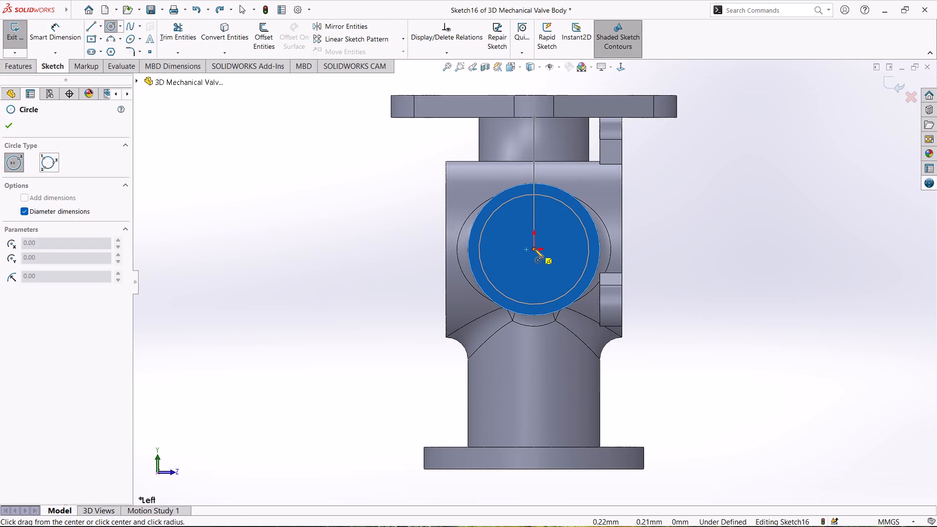
left_click(534, 249)
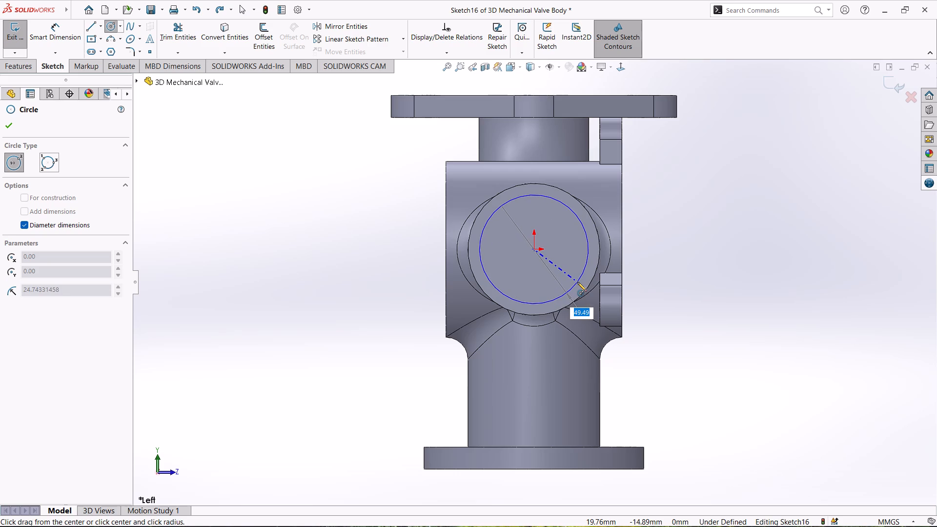
type("40")
key("Return")
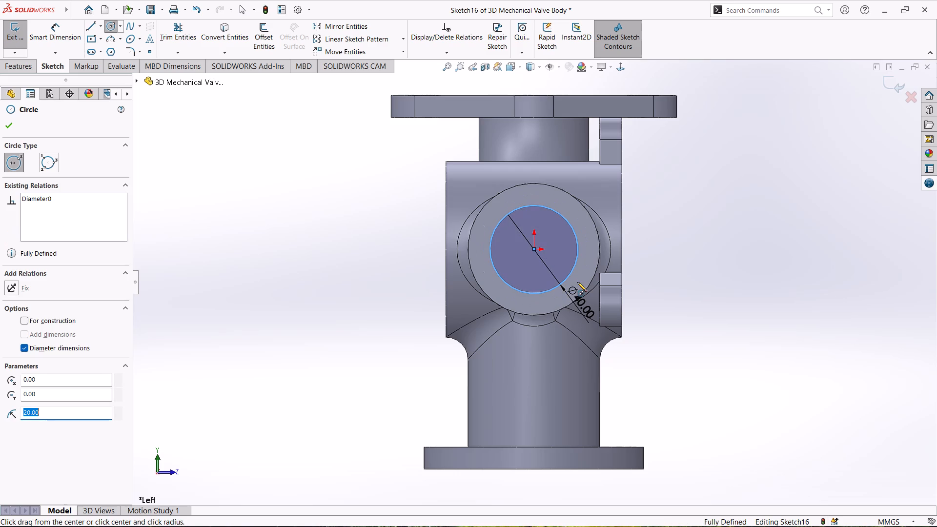
middle_click_drag(680, 241, 657, 258)
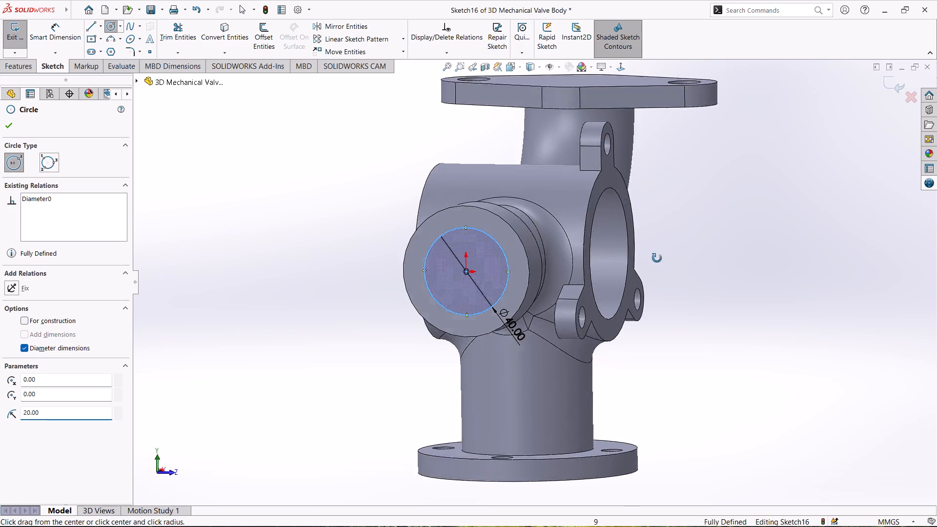
middle_click_drag(657, 258, 646, 266)
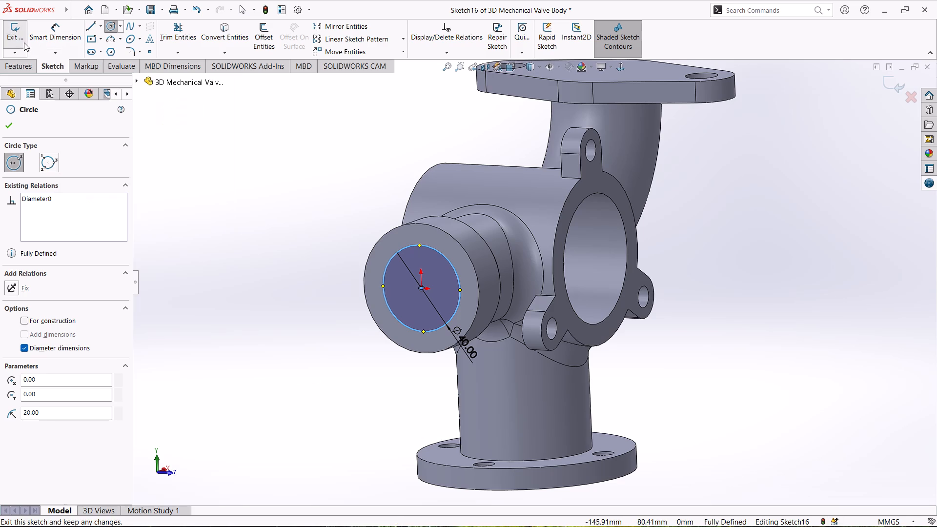
left_click(12, 38)
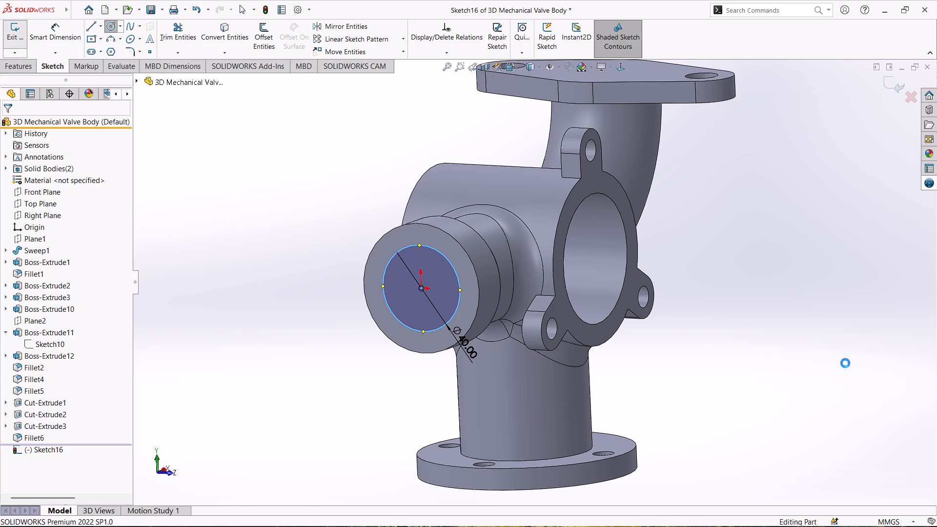
Cut the pipe bore with a Swept Cut, using the 40 mm circle as profile and Sweep1's path Sketch4 as path.
middle_click_drag(795, 272, 775, 272)
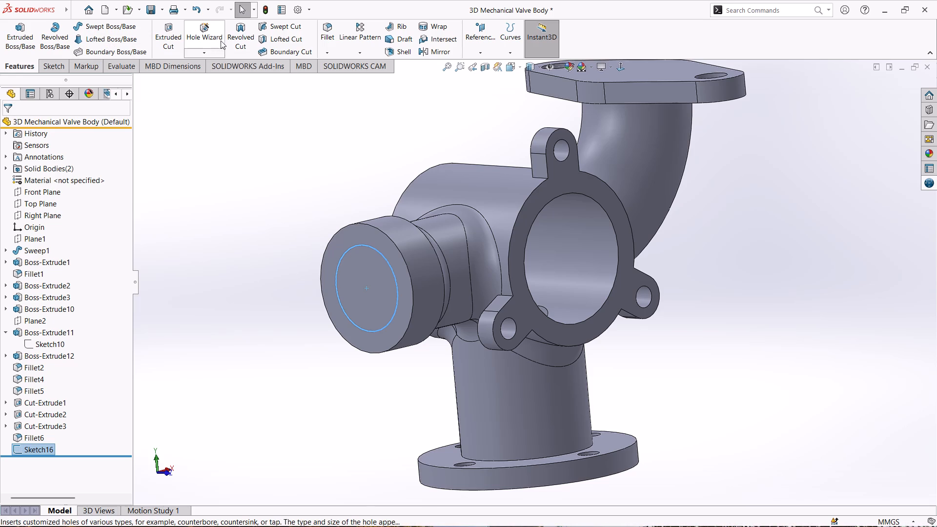
left_click(281, 27)
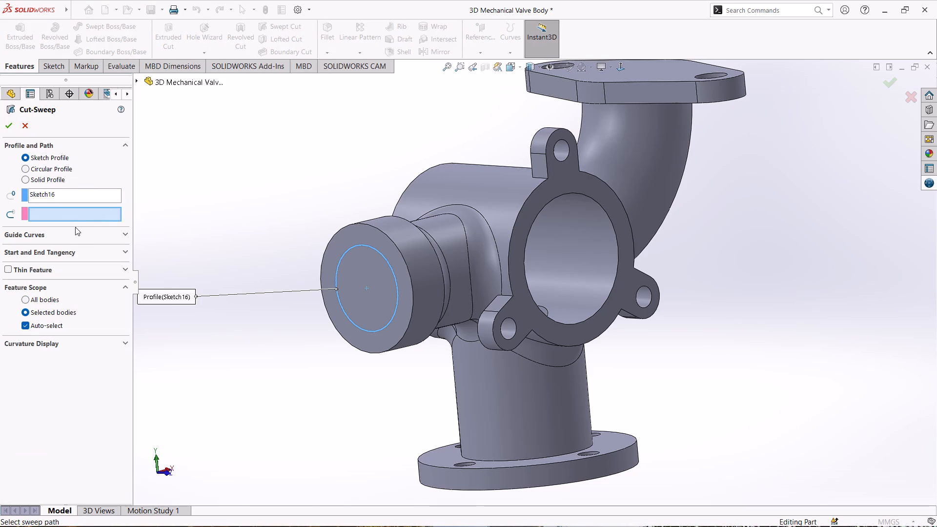
left_click(71, 215)
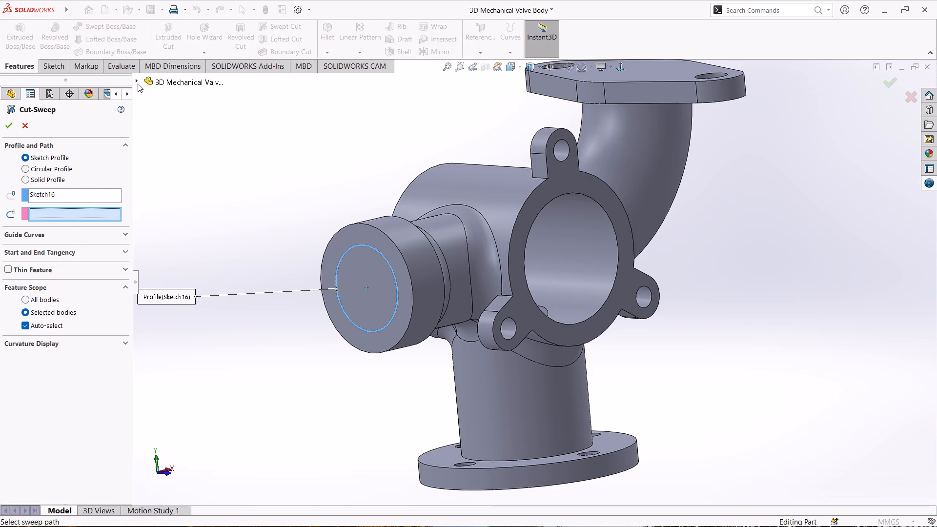
left_click(138, 82)
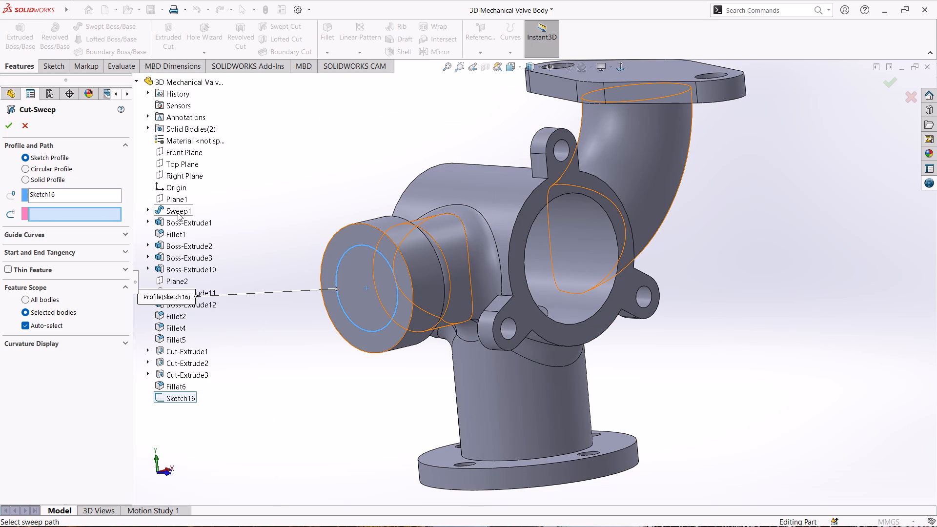
left_click(149, 210)
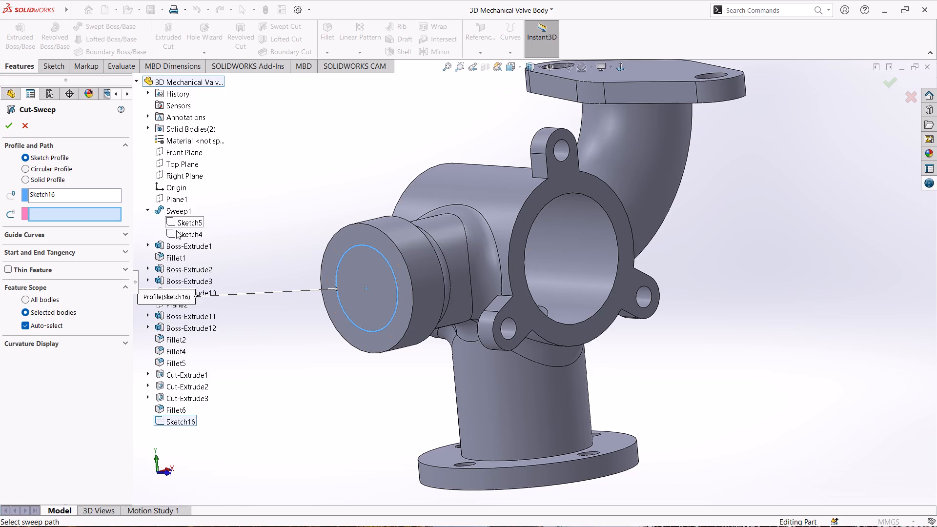
left_click(177, 232)
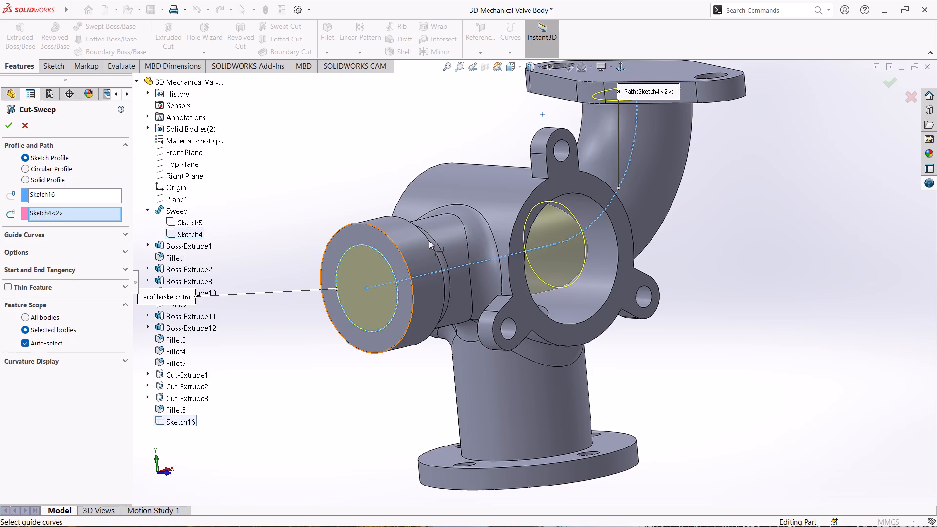
middle_click_drag(719, 196, 713, 249)
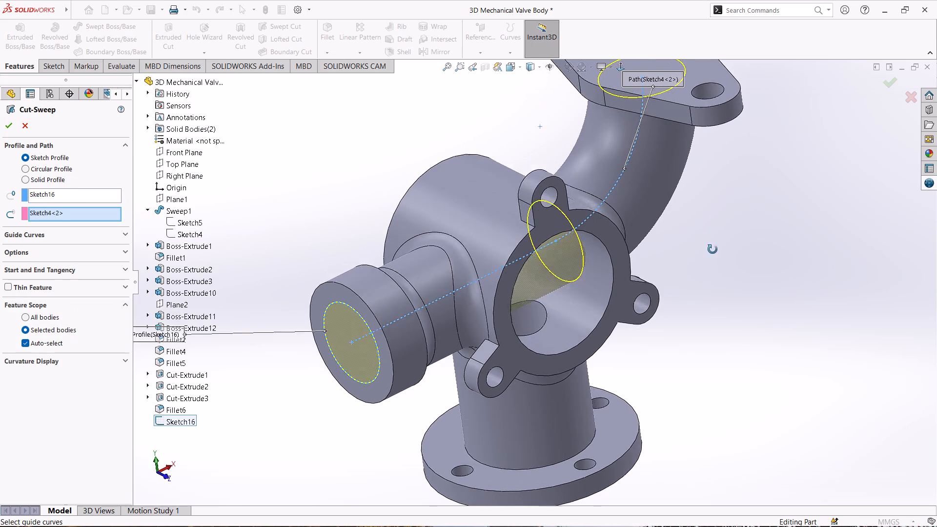
middle_click_drag(713, 249, 698, 227)
scroll(693, 226, "up", 2)
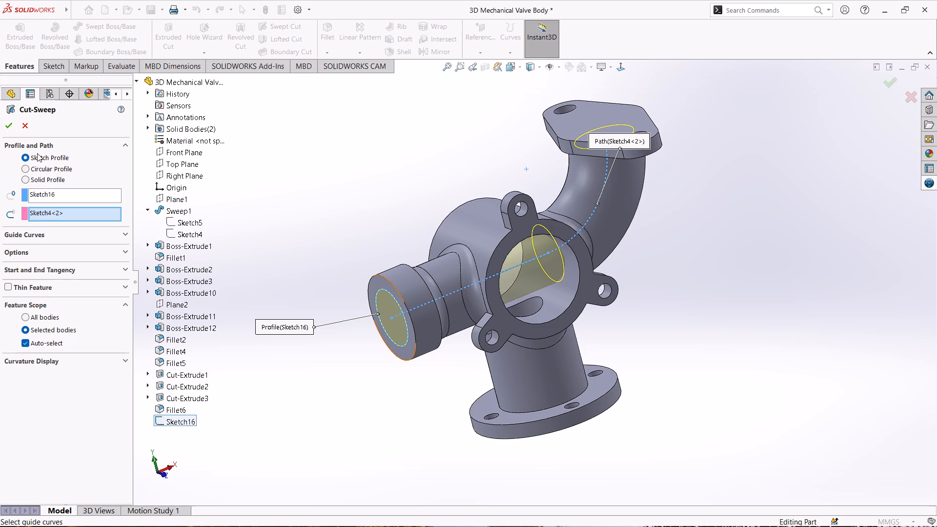
left_click(9, 128)
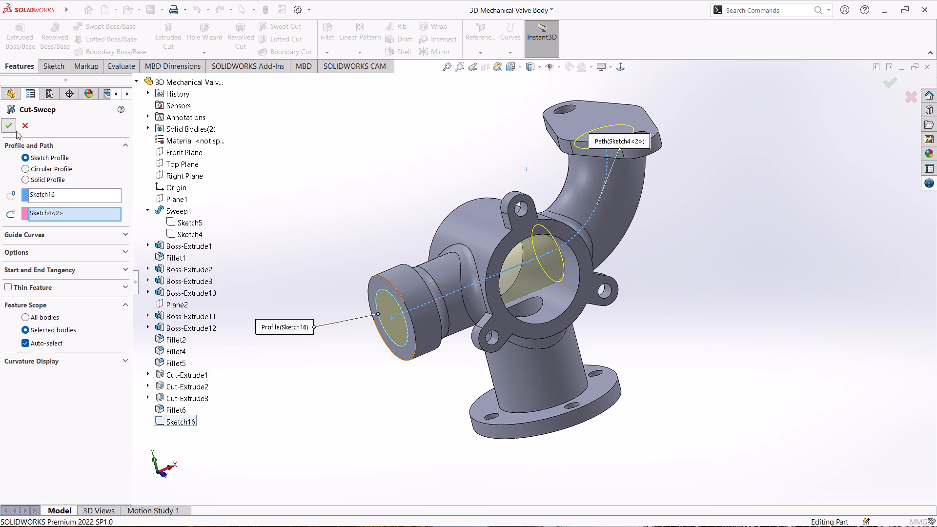
Examine the swept bore from the straight pipe through the central body and along the elbow to the oval flange.
scroll(397, 176, "down", 1)
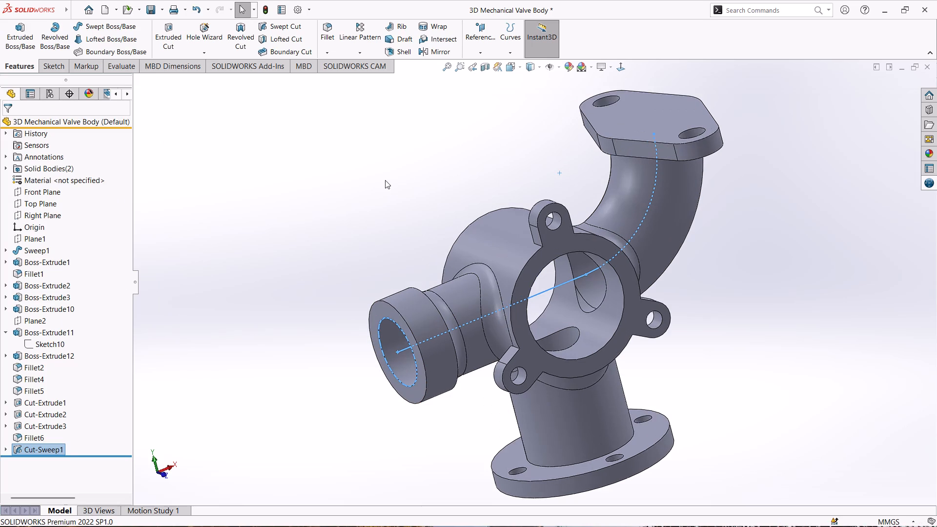
middle_click_drag(355, 179, 345, 124)
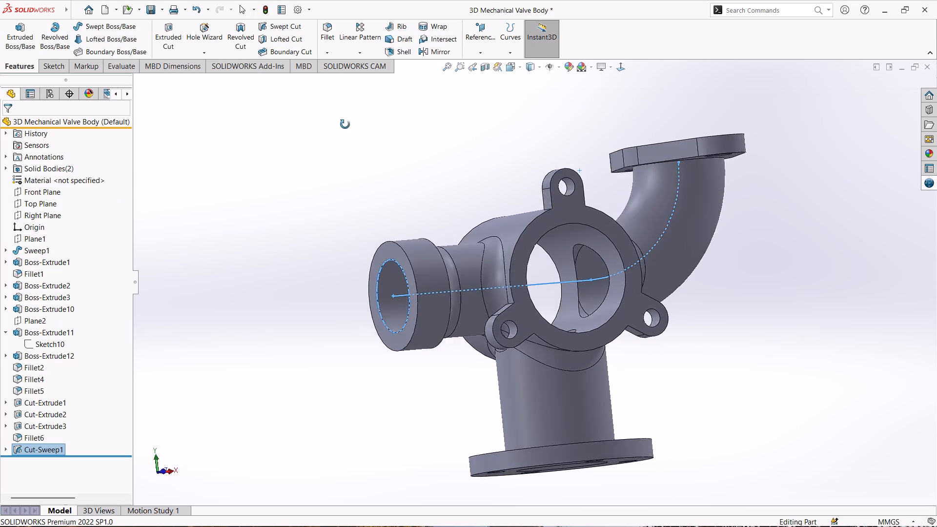
middle_click_drag(345, 124, 351, 229)
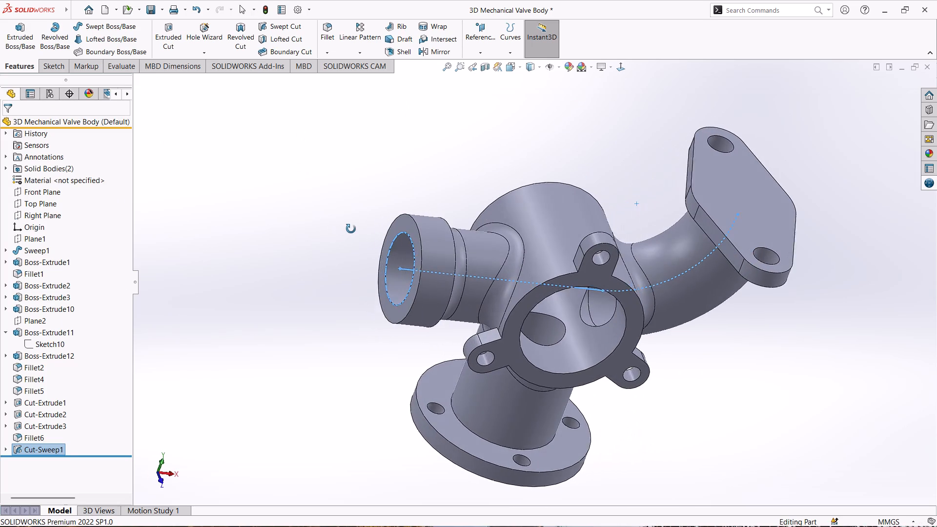
middle_click_drag(351, 229, 352, 227)
scroll(765, 330, "down", 1)
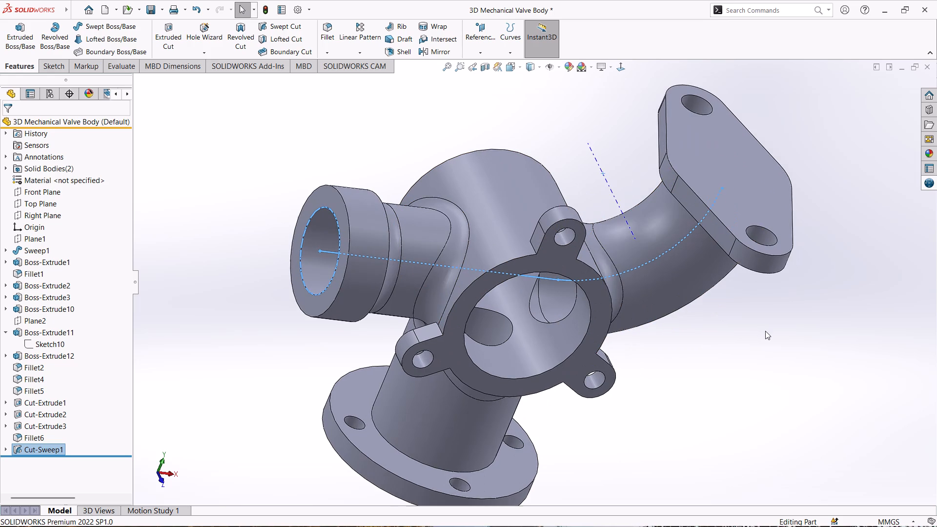
scroll(763, 331, "up", 1)
scroll(750, 309, "down", 1)
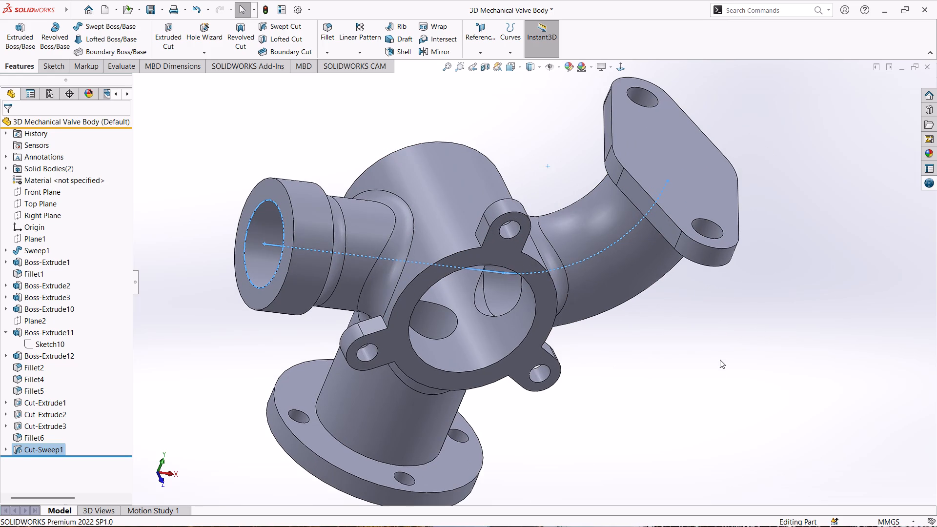
scroll(719, 353, "down", 1)
scroll(727, 342, "up", 2)
middle_click_drag(733, 336, 667, 201)
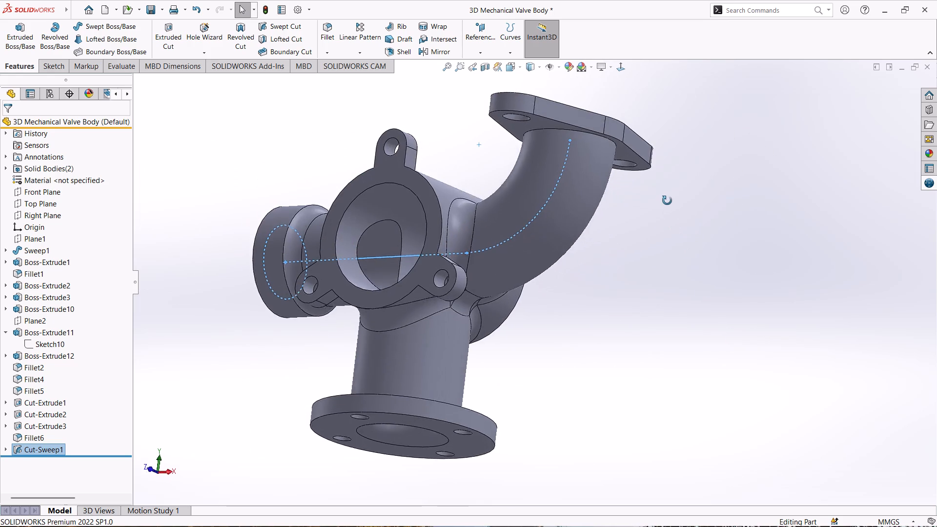
middle_click_drag(667, 201, 728, 288)
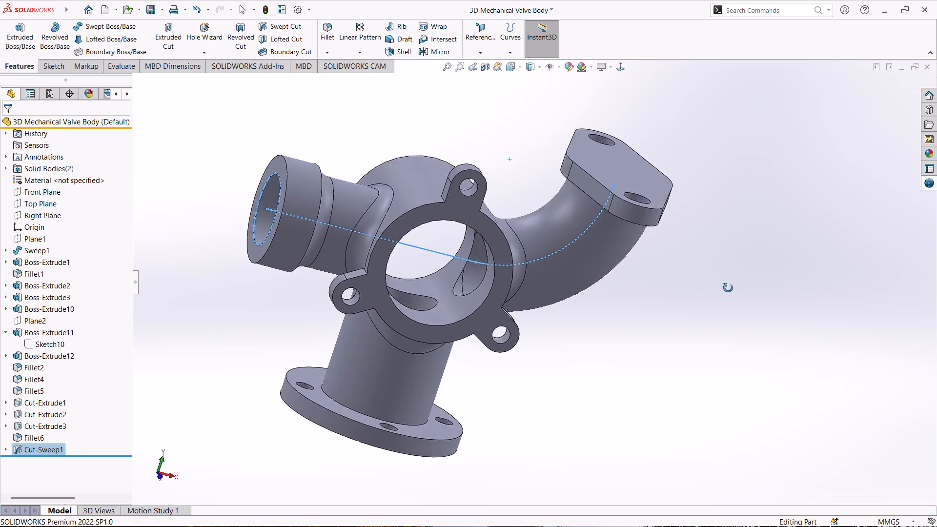
middle_click_drag(728, 288, 753, 305)
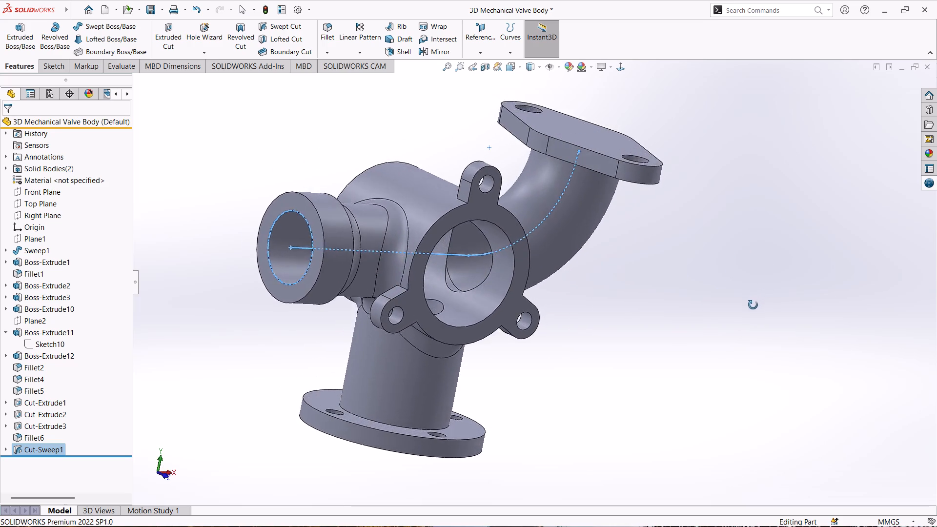
middle_click_drag(753, 305, 711, 320)
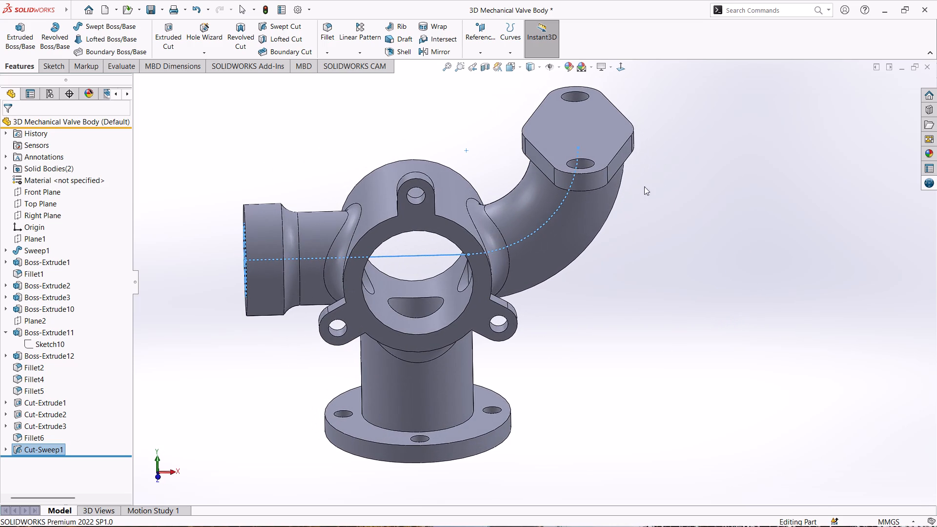
Edit the oval flange's Boss-Extrude10 to reverse its extrusion direction, and check the flange at the elbow's end.
left_click(586, 132)
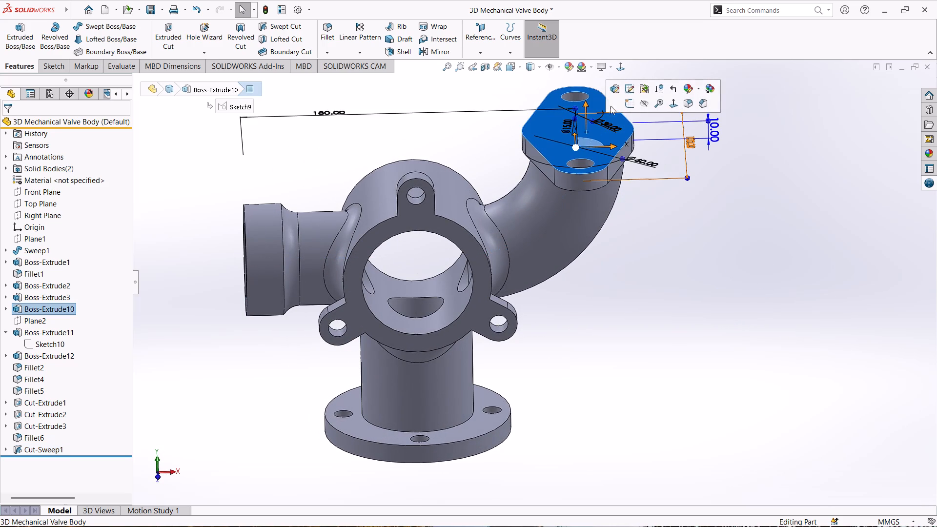
left_click(612, 88)
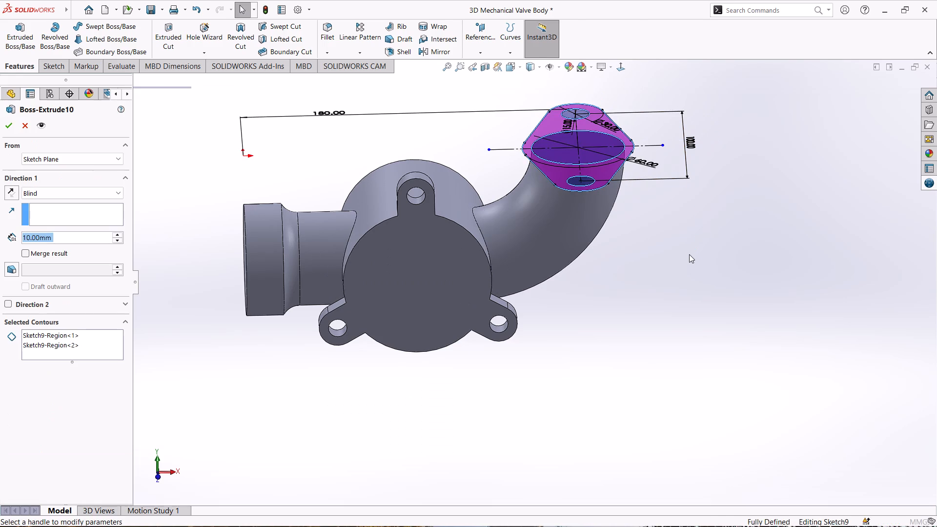
left_click(6, 191)
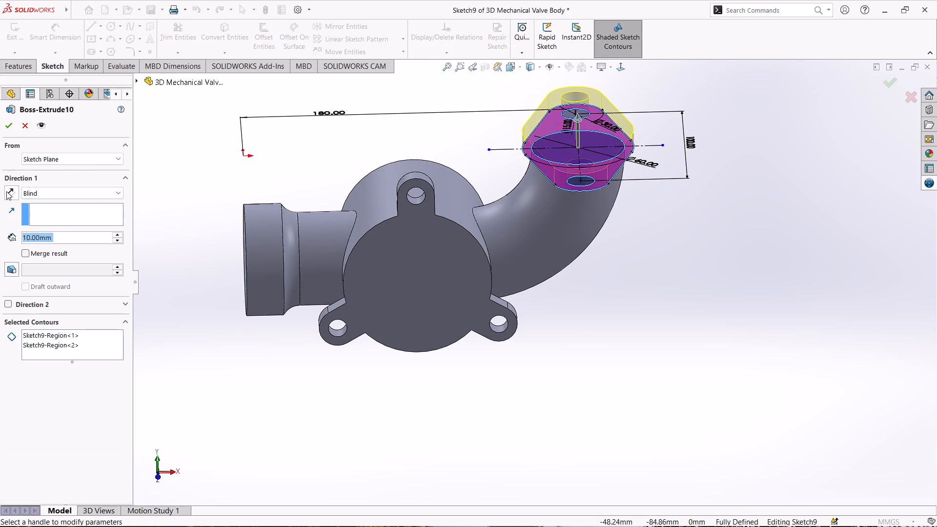
left_click(3, 128)
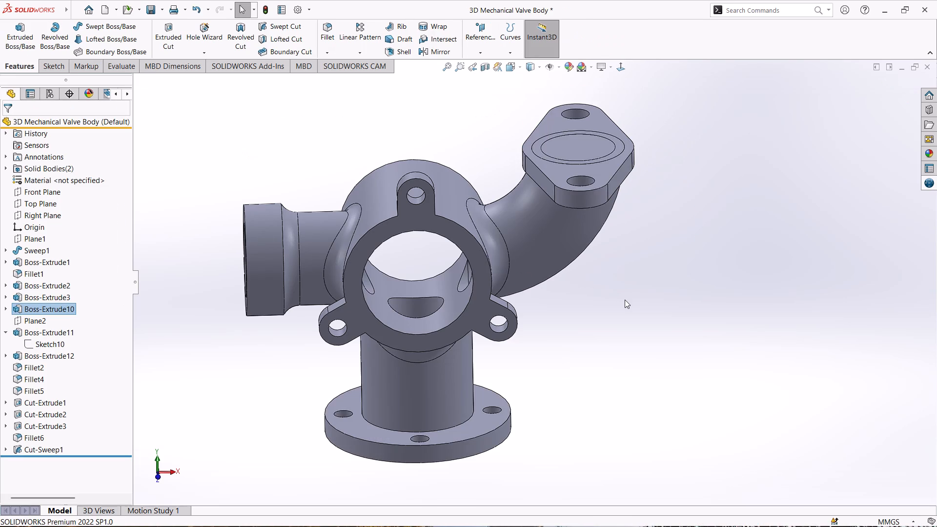
middle_click_drag(607, 301, 662, 200)
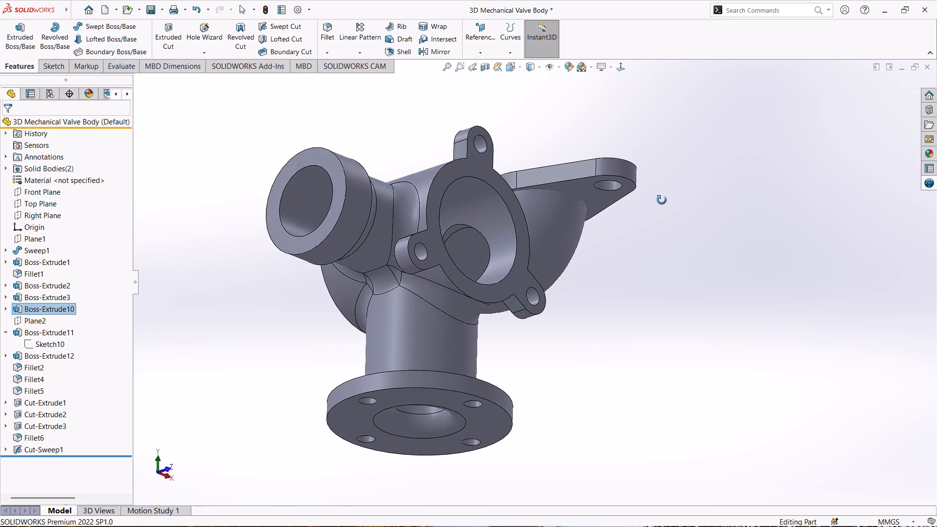
middle_click_drag(662, 200, 601, 410)
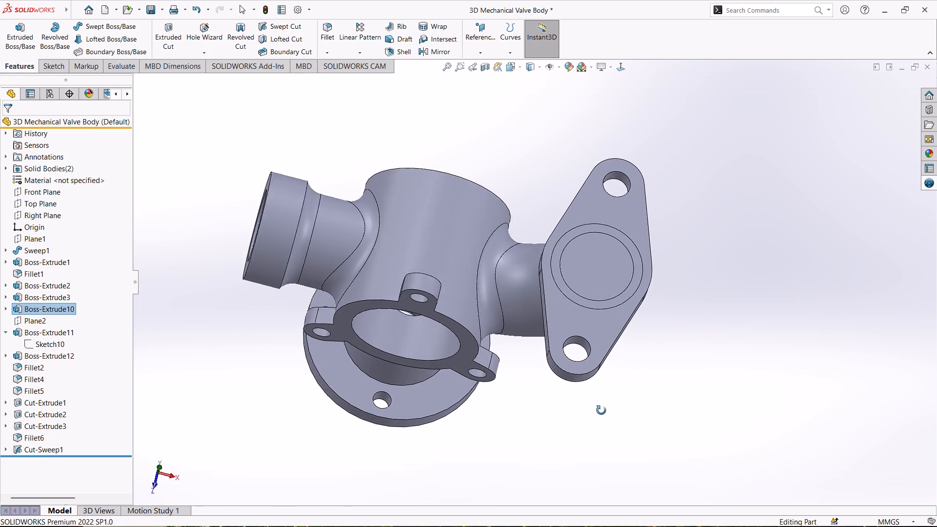
middle_click_drag(601, 410, 612, 356)
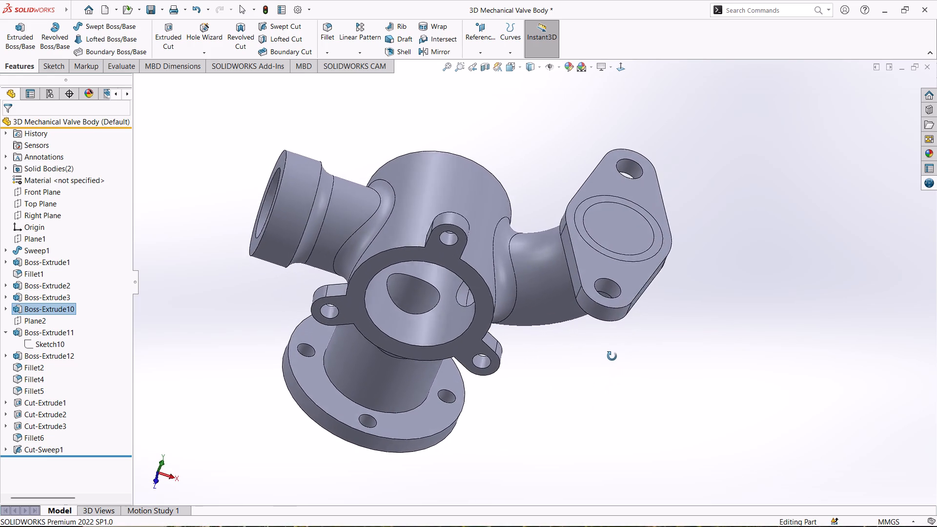
middle_click_drag(612, 356, 583, 369)
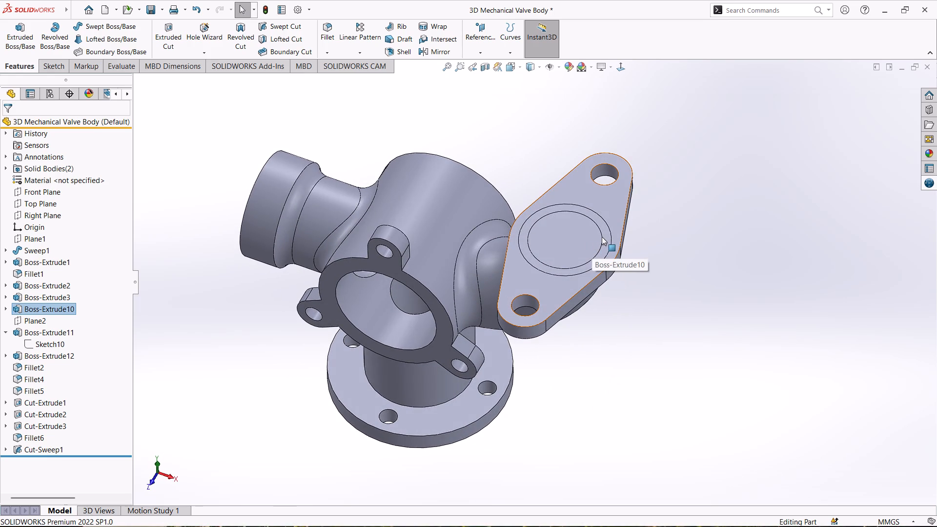
Edit the oval flange's Boss-Extrude10, clearing its selected contours and reselecting only the flange region around the central circle.
left_click(587, 244)
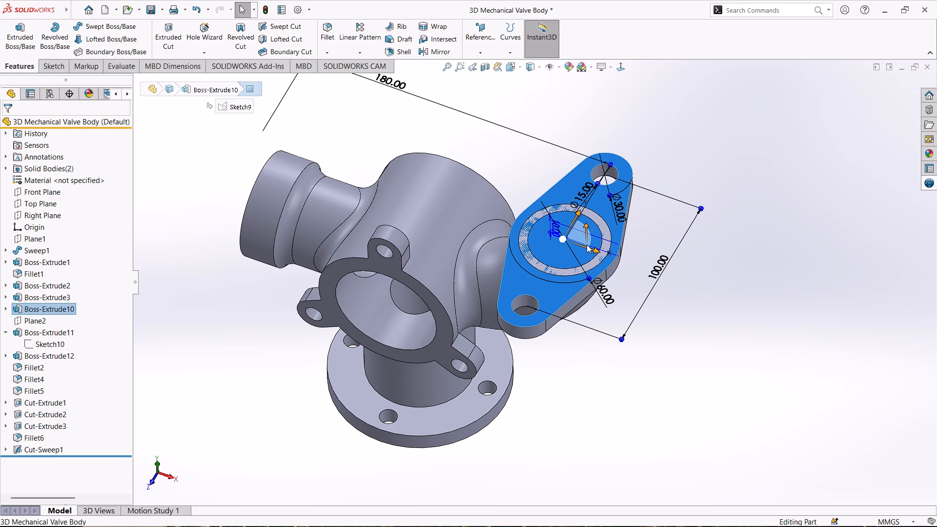
left_click(730, 348)
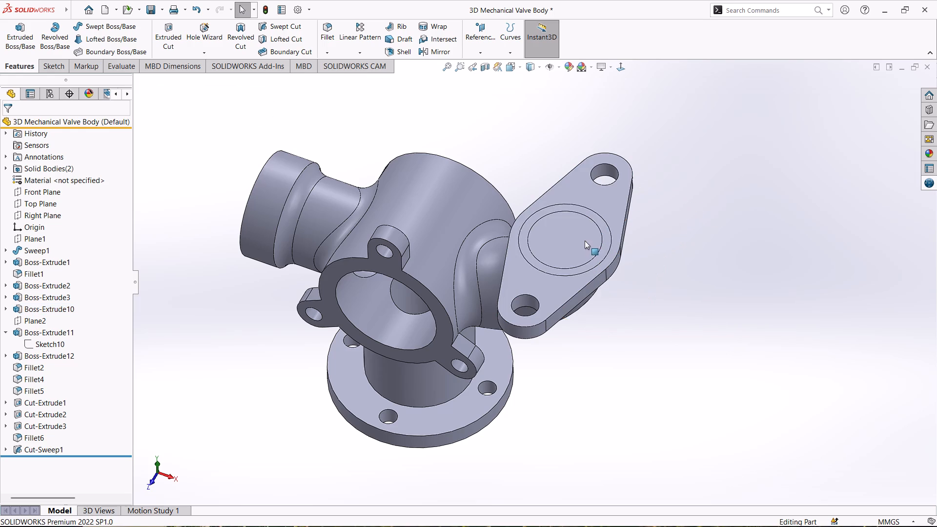
left_click(572, 240)
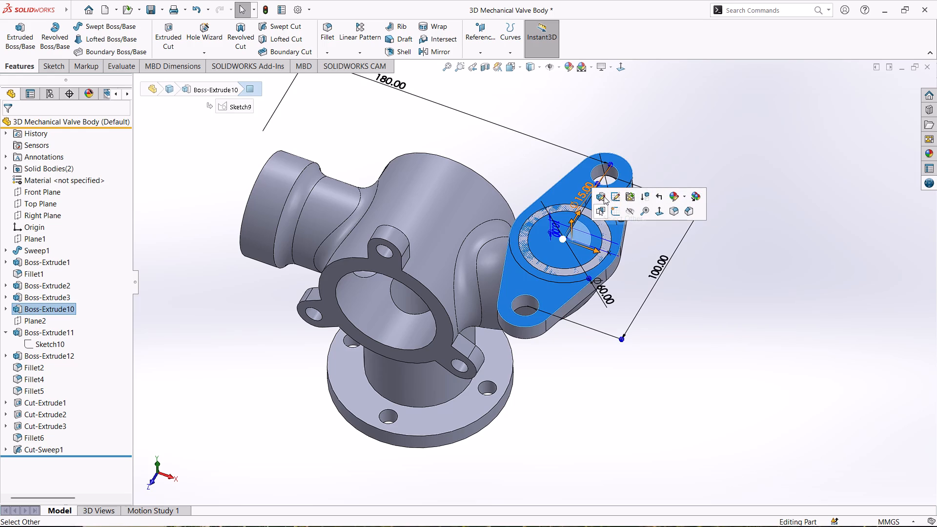
left_click(604, 196)
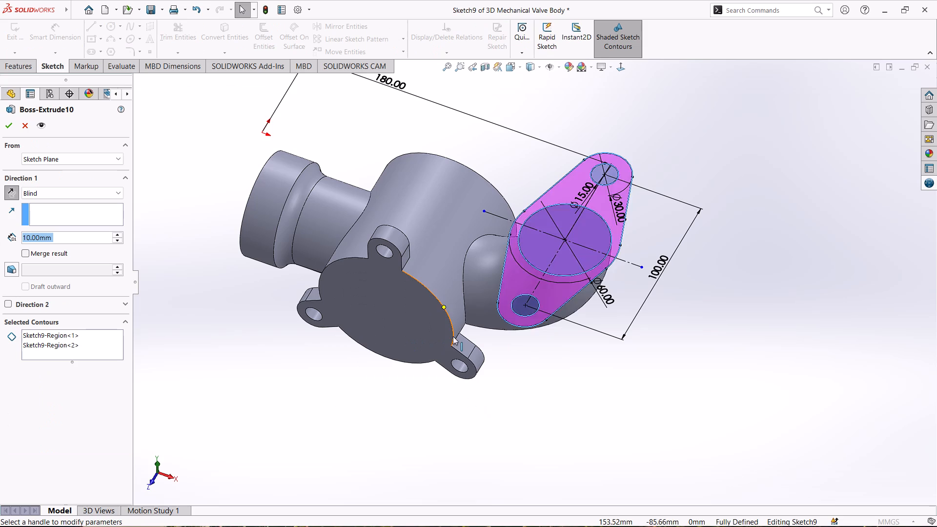
left_click(591, 253)
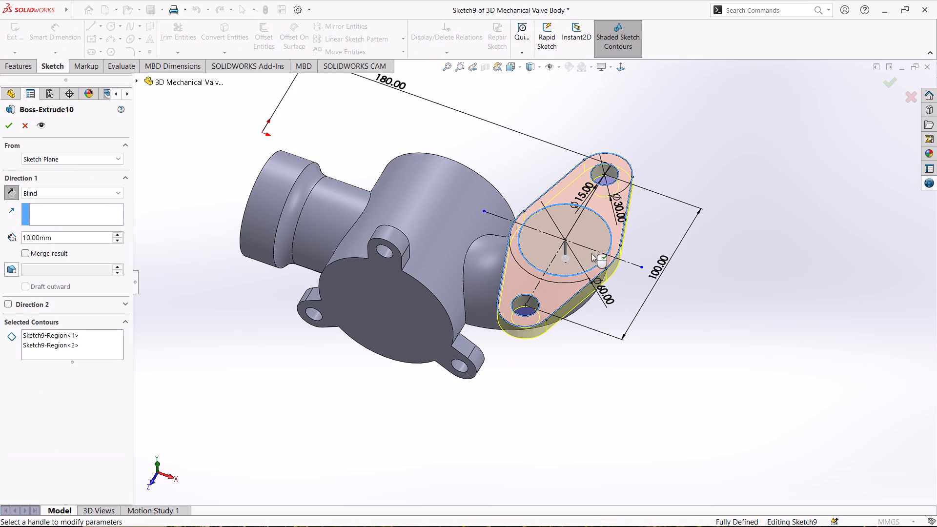
middle_click_drag(684, 390, 693, 359)
left_click(55, 340)
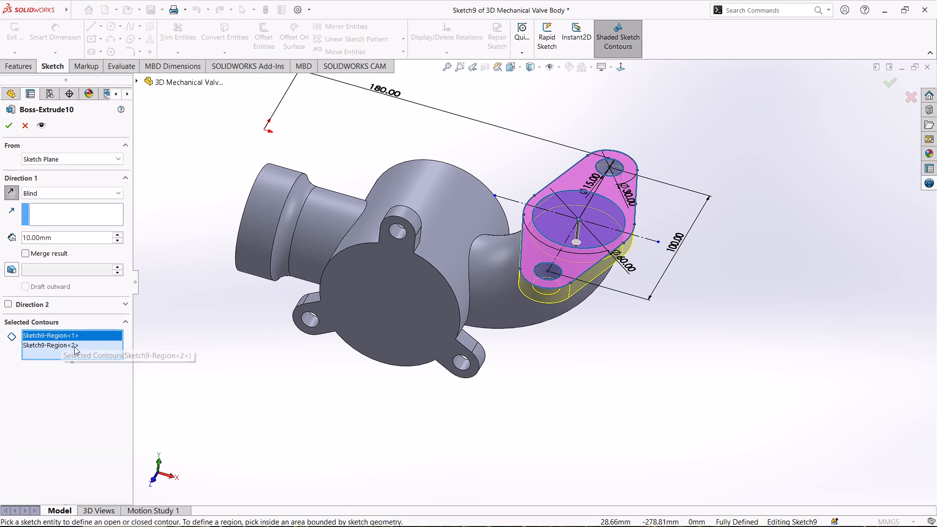
right_click(75, 346)
left_click(100, 354)
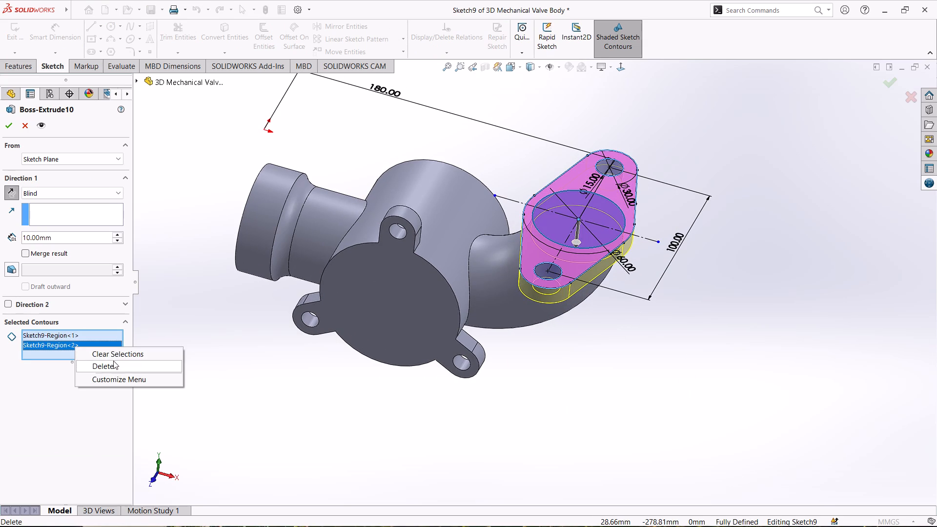
left_click(120, 354)
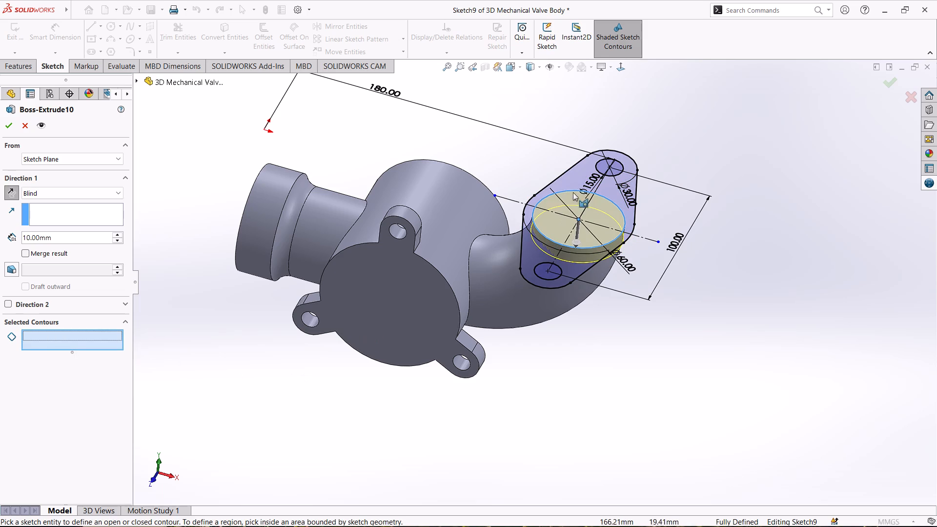
scroll(580, 191, "down", 3)
left_click(570, 178)
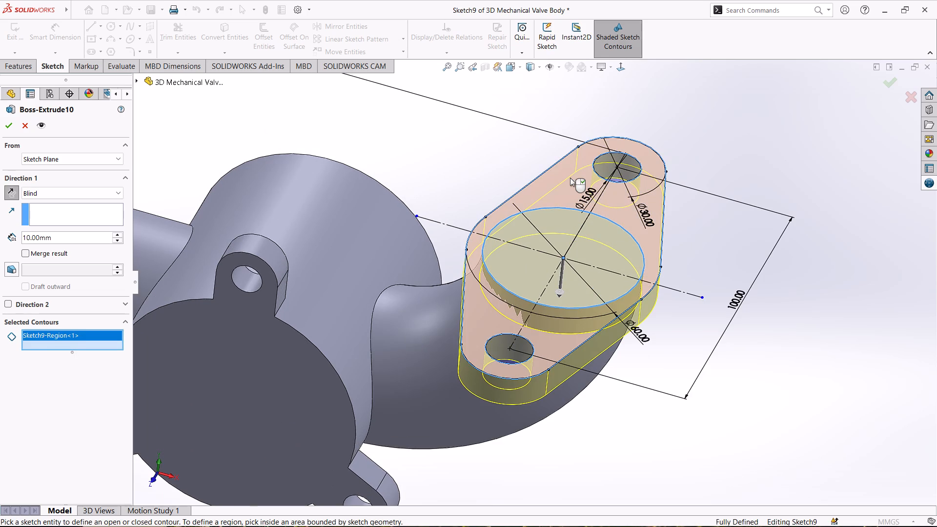
left_click(8, 127)
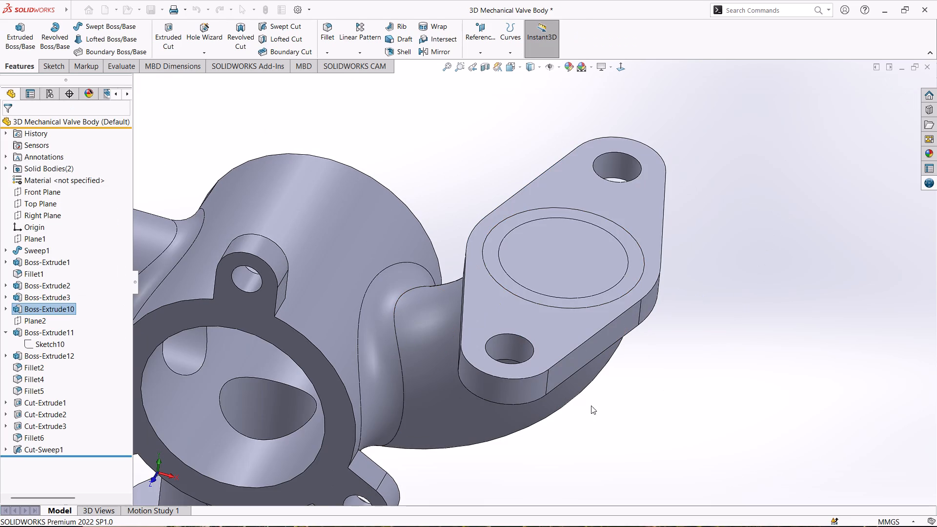
Start a new sketch on the oval flange's outer face.
scroll(601, 407, "up", 1)
middle_click_drag(595, 410, 634, 310)
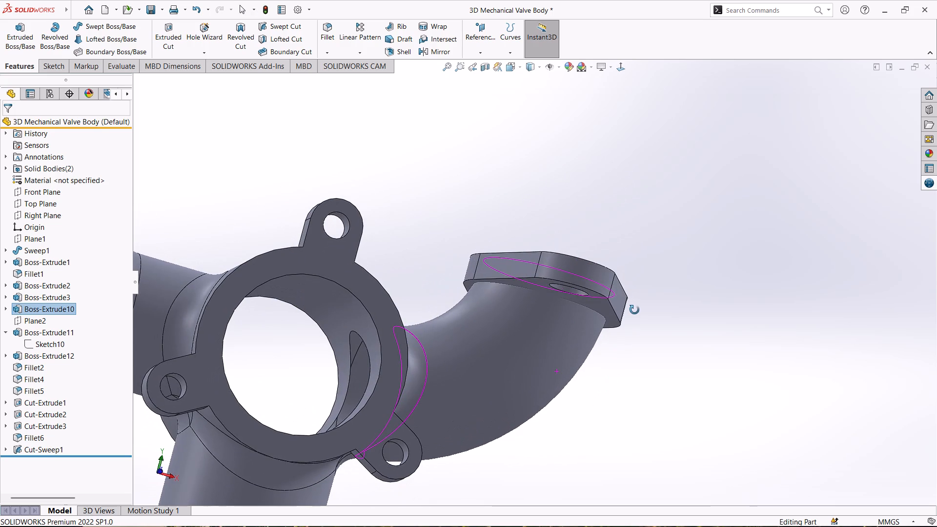
middle_click_drag(634, 310, 609, 399)
scroll(604, 403, "down", 1)
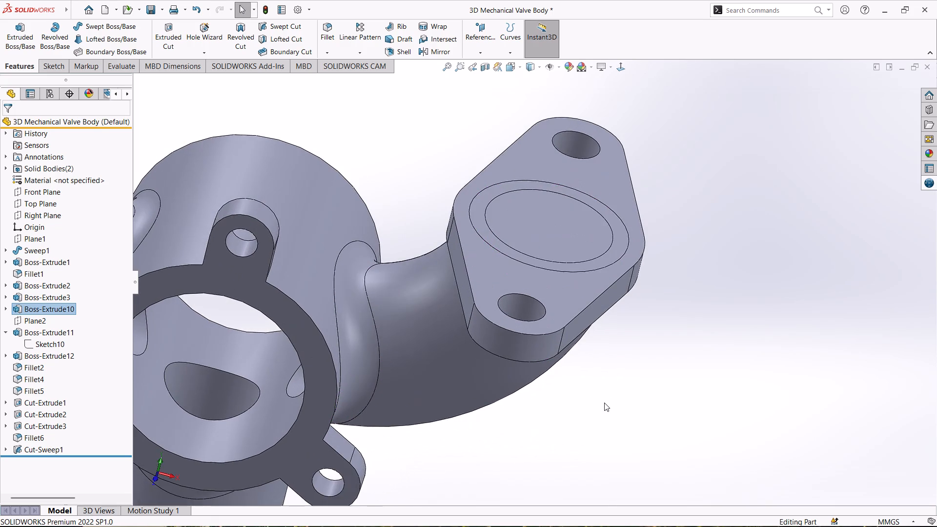
scroll(604, 403, "up", 1)
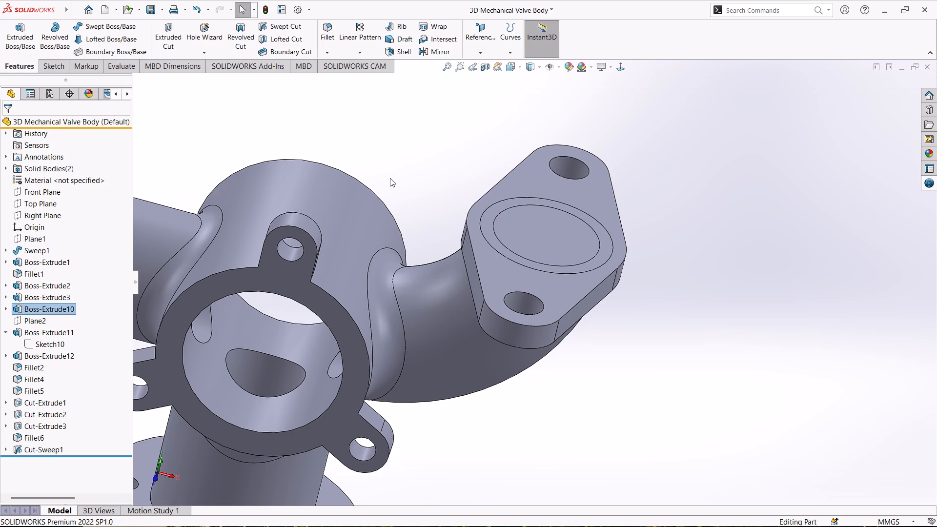
left_click(568, 231)
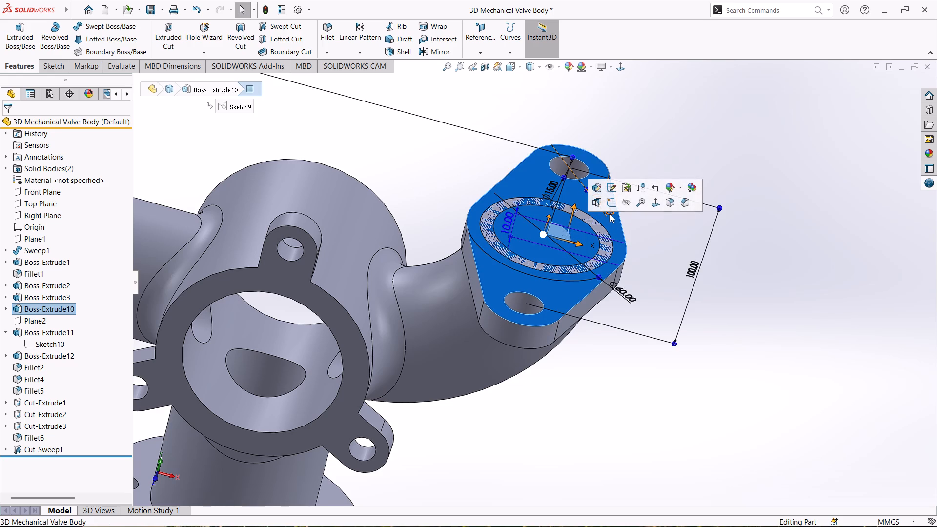
left_click(610, 201)
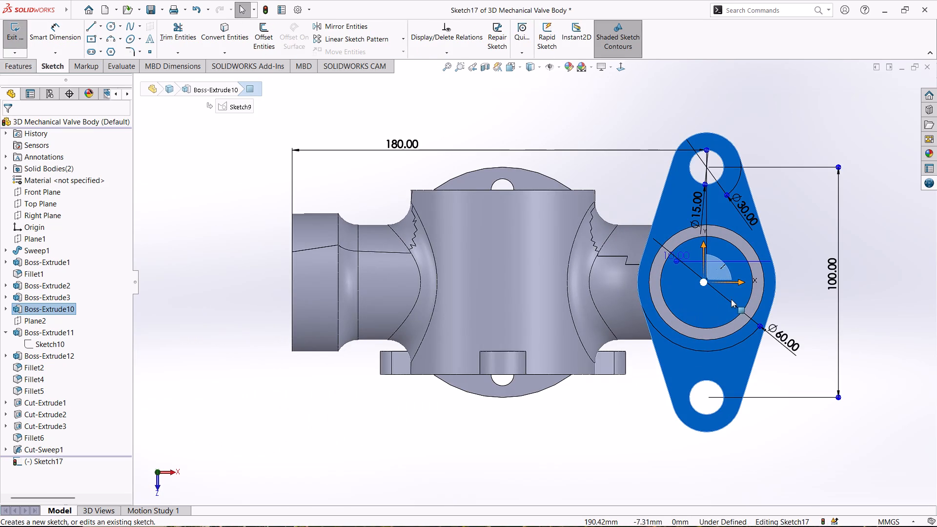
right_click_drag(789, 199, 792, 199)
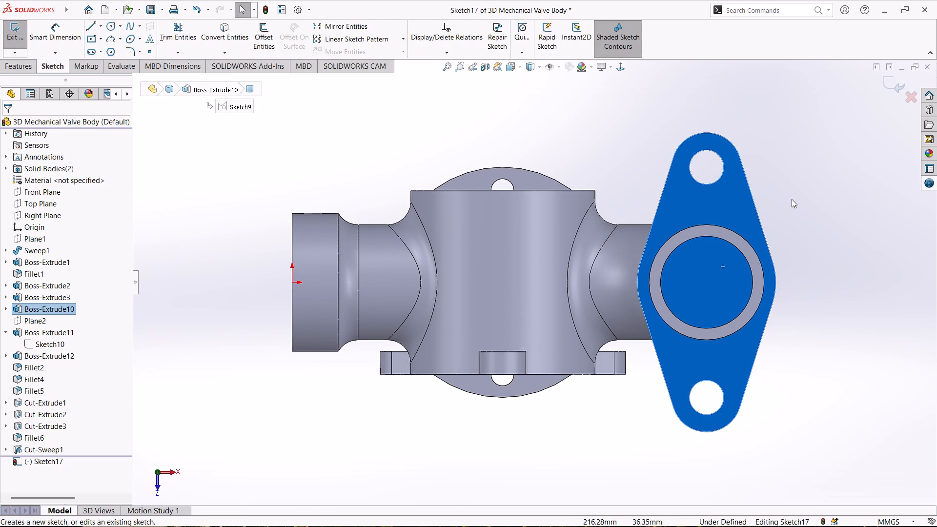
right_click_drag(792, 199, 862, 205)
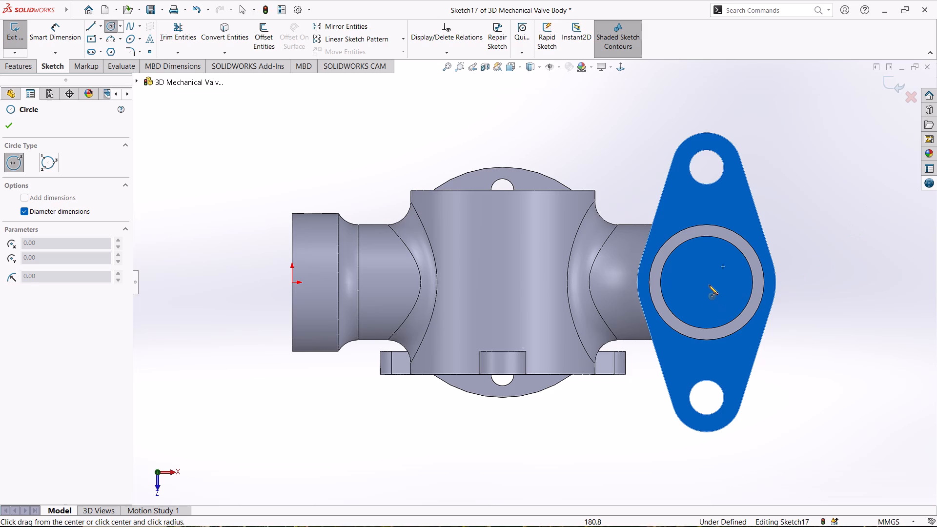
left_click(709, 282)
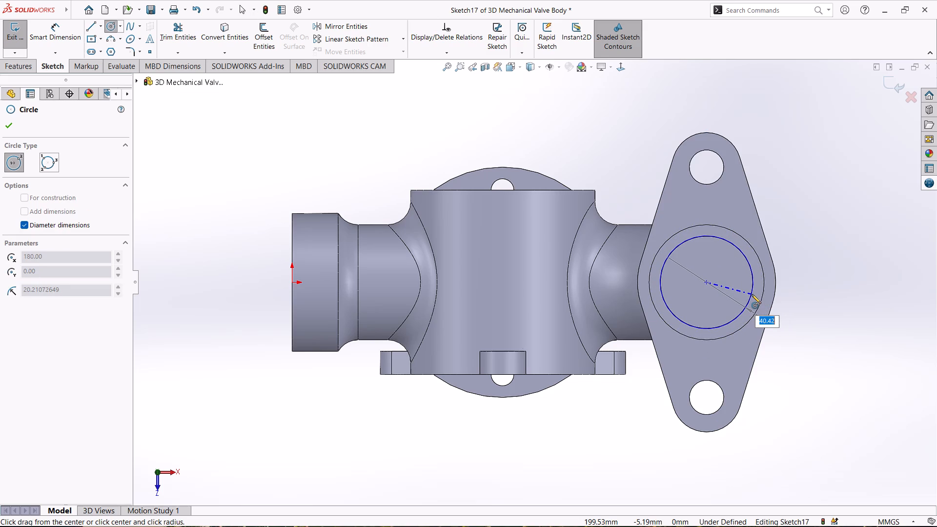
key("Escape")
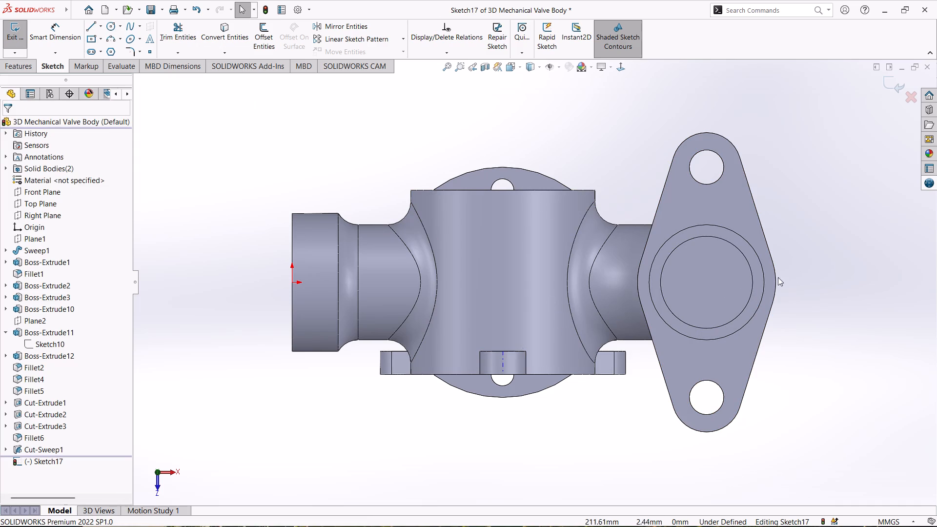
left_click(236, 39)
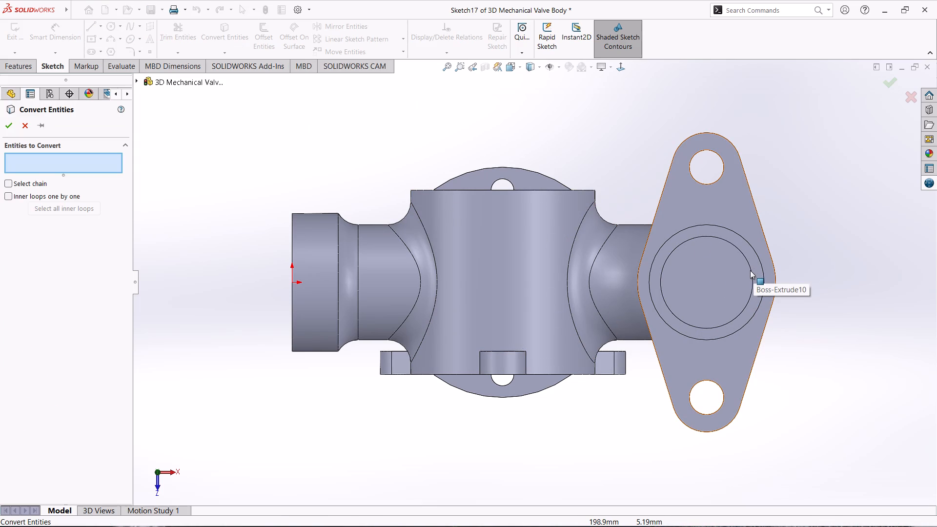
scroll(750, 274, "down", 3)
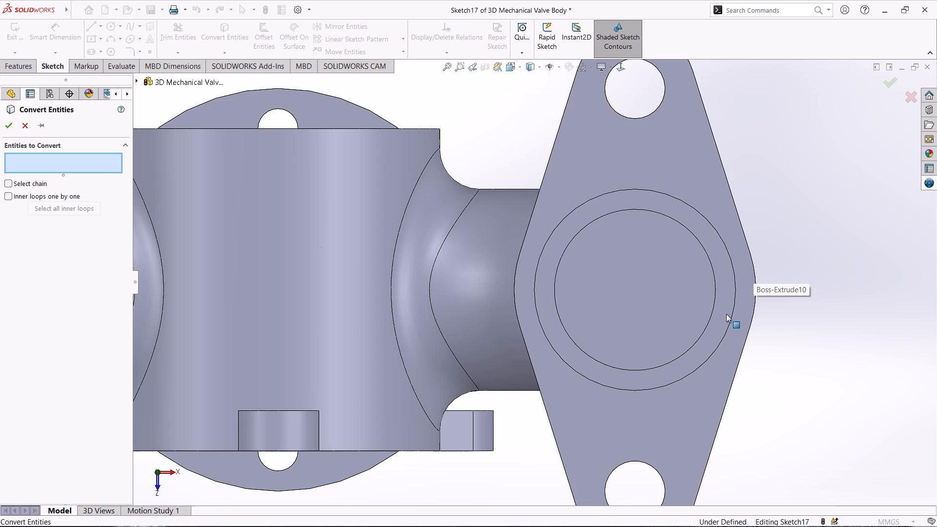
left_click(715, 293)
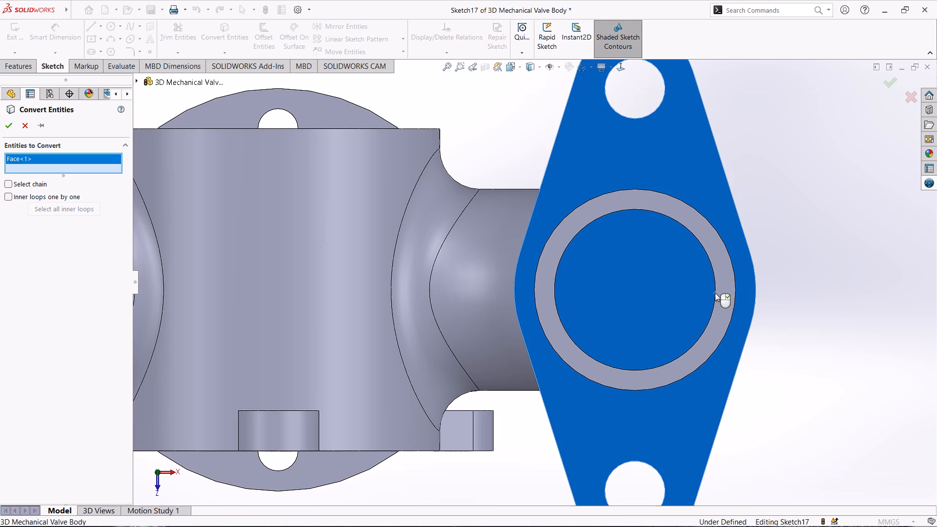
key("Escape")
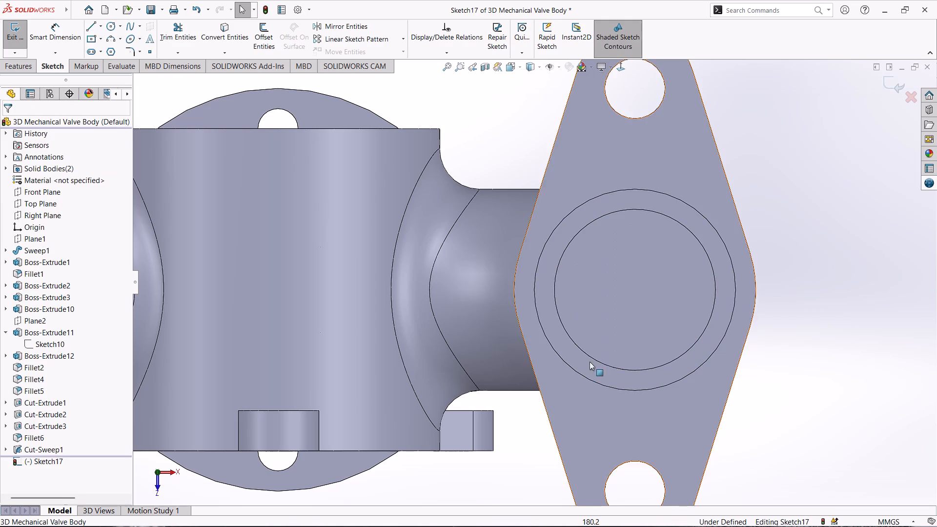
Sketch a 40 mm diameter circle centred on the oval flange's central circles and exit the sketch.
right_click_drag(449, 105, 457, 105)
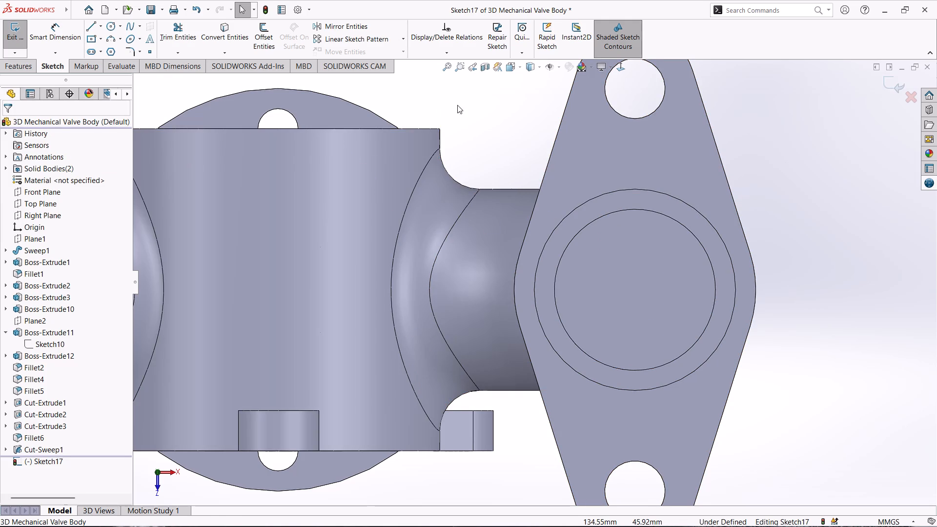
right_click_drag(457, 105, 521, 115)
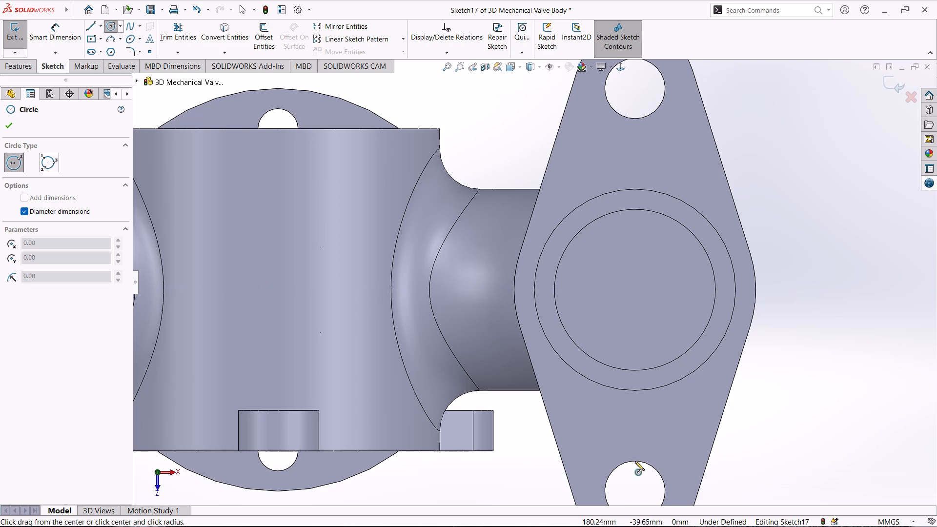
scroll(635, 485, "down", 3)
scroll(637, 455, "up", 3)
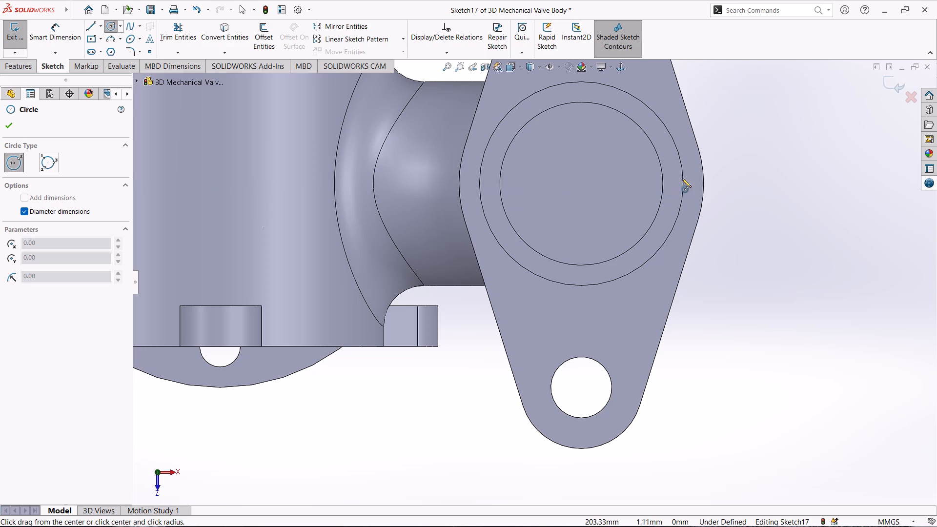
left_click(584, 185)
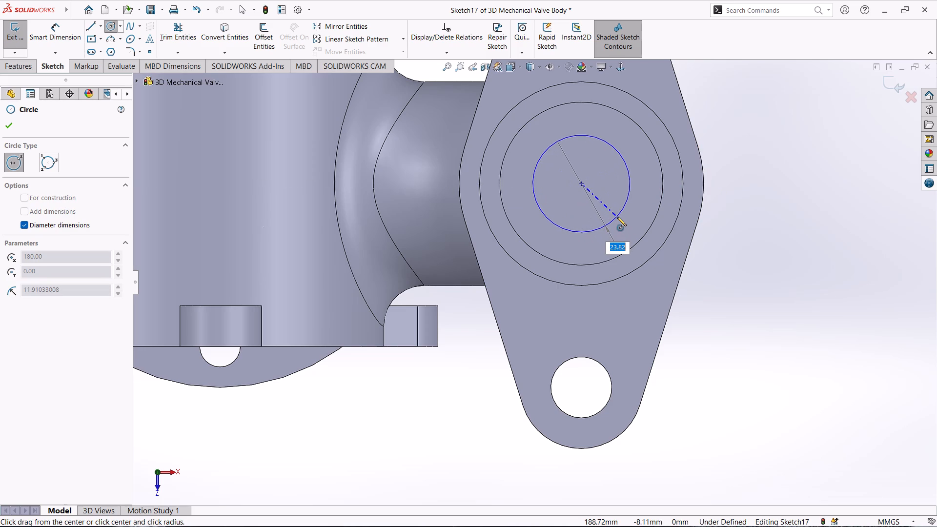
type("40")
key("Return")
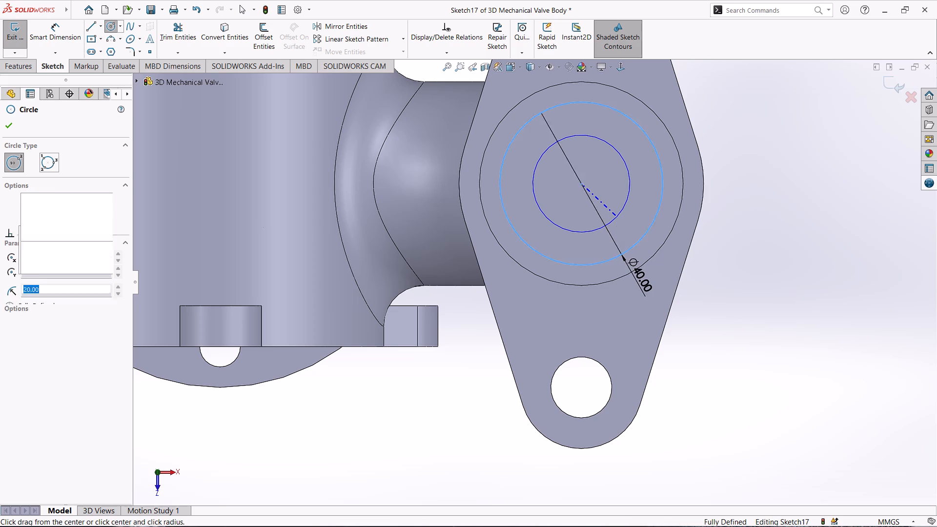
left_click(15, 43)
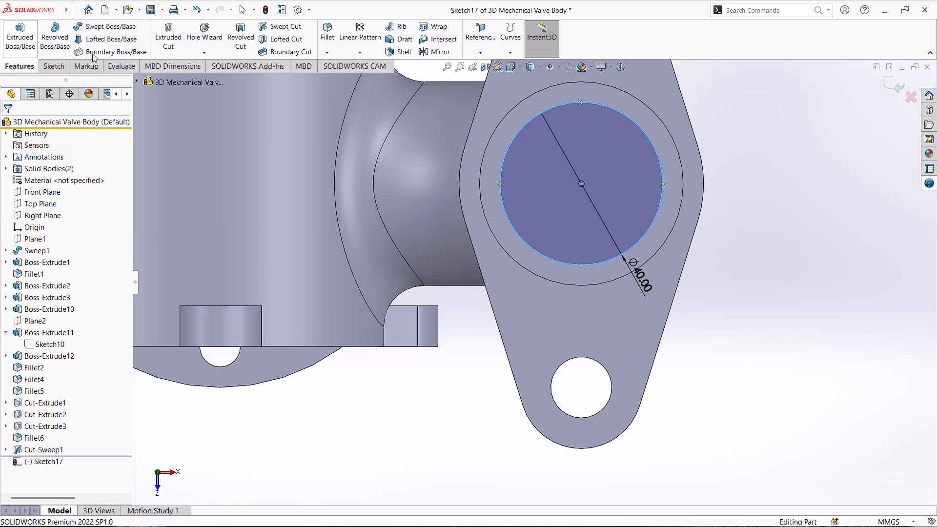
Cut the 40 mm circle through the oval flange with a Blind Extruded Cut 10 mm deep, and check the opening into the elbow.
left_click(166, 33)
middle_click_drag(416, 429, 425, 358)
scroll(481, 336, "down", 1)
scroll(481, 336, "up", 4)
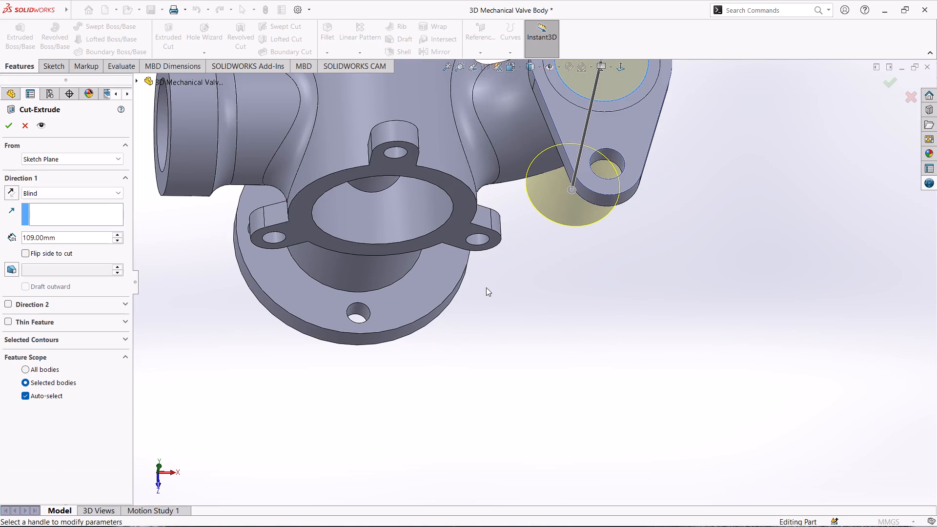
left_click_drag(67, 234, 14, 240)
type("10")
key("Return")
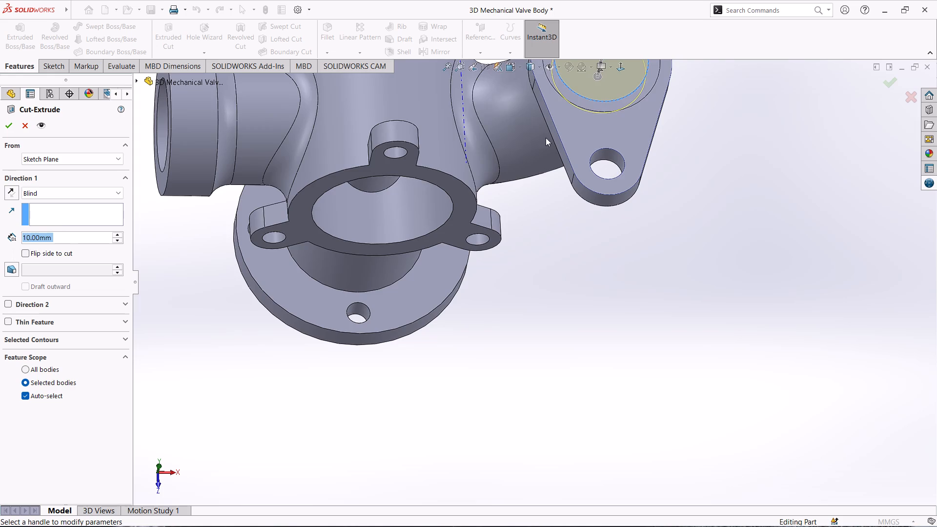
scroll(537, 136, "up", 3)
middle_click_drag(629, 155, 627, 217)
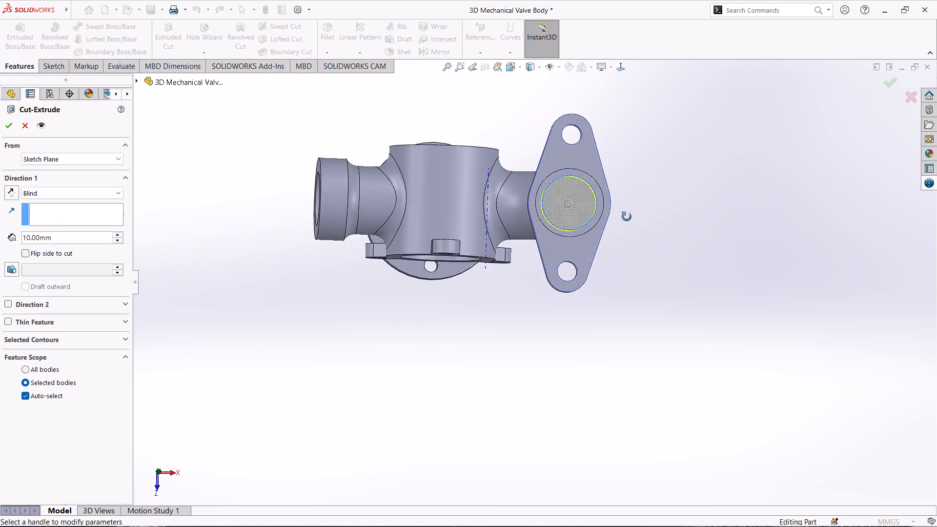
middle_click_drag(627, 217, 636, 77)
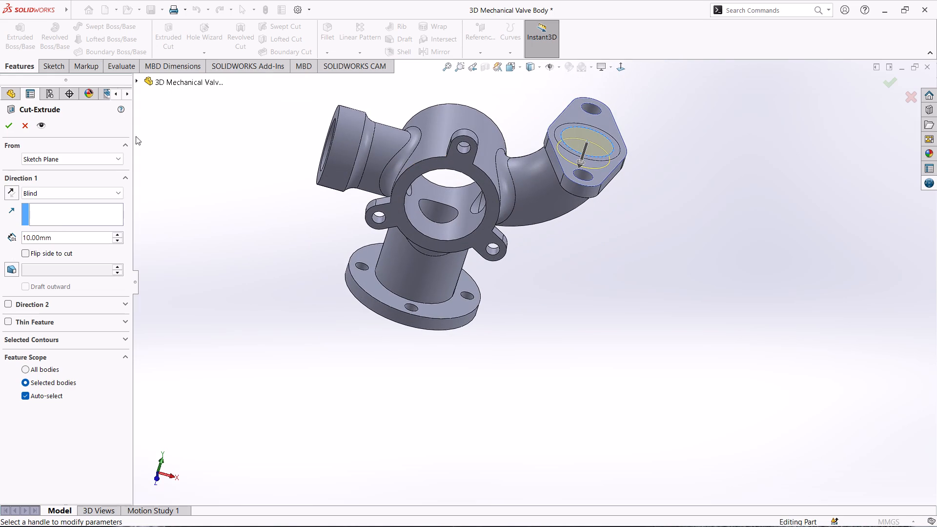
left_click(10, 126)
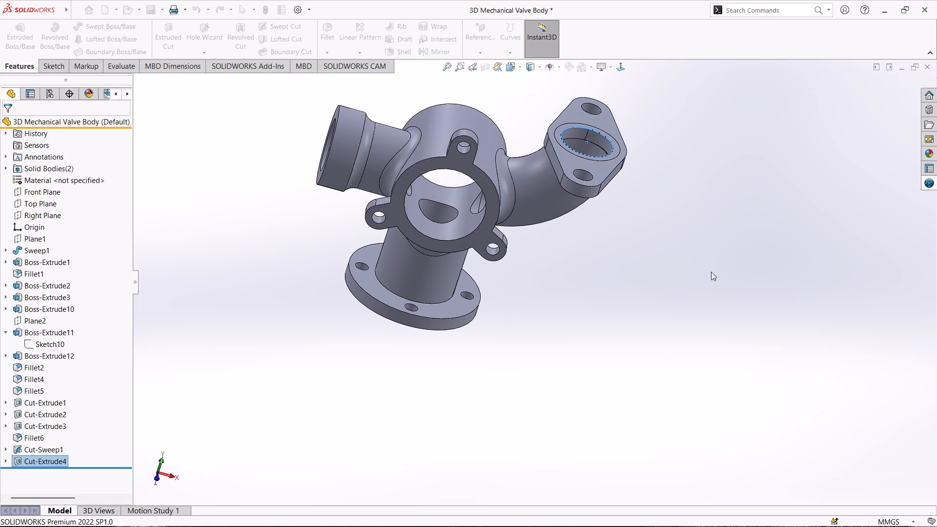
scroll(667, 202, "down", 2)
middle_click_drag(633, 210, 587, 299)
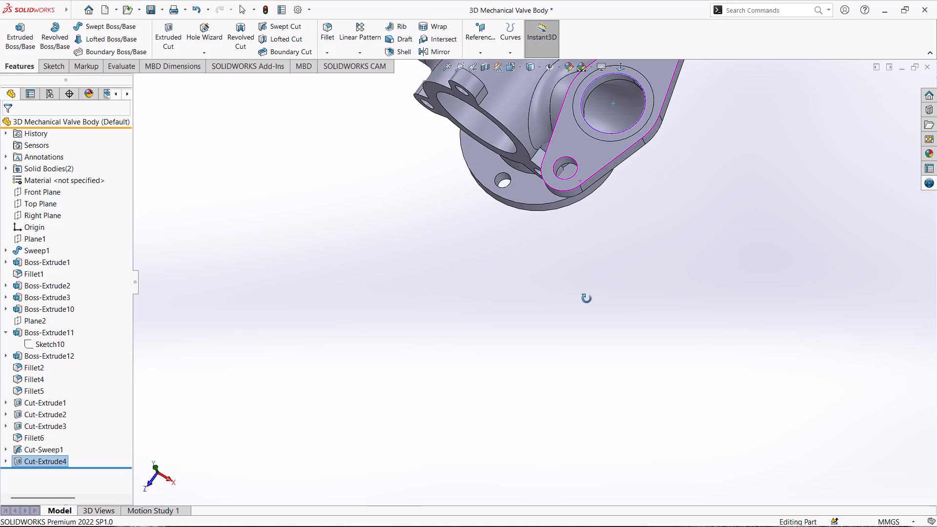
Inspect the finished valve body from all sides, examining the oval flange's bore, the round flange, the pipe ends and the lugged central opening.
middle_click_drag(587, 299, 670, 231)
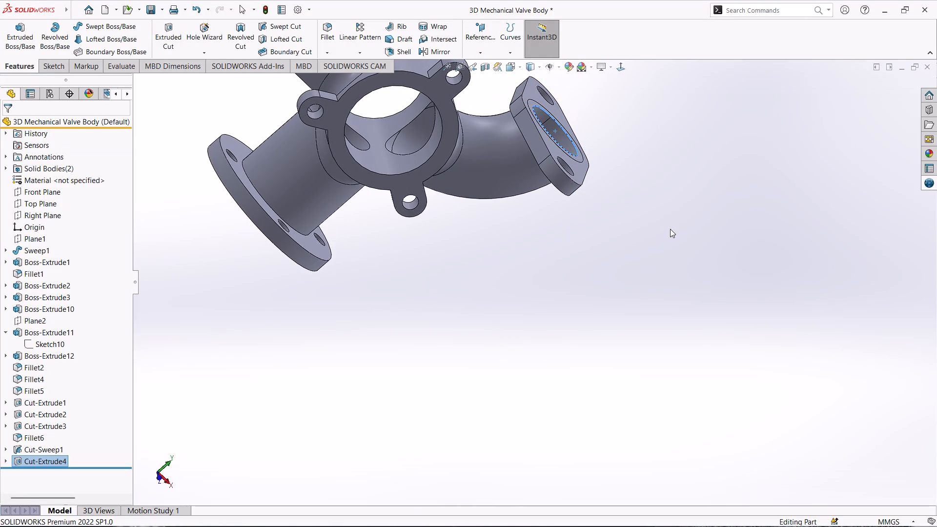
left_click(559, 347)
scroll(573, 166, "down", 3)
scroll(574, 165, "up", 3)
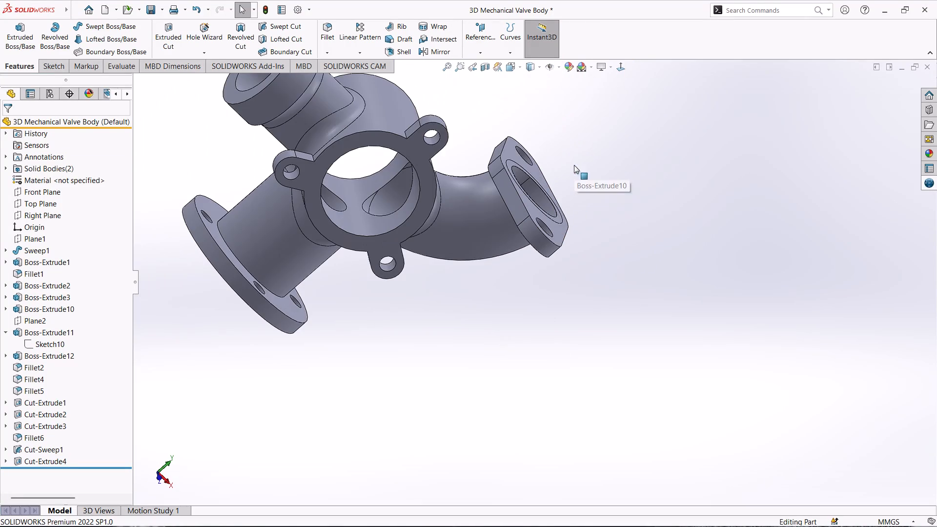
middle_click_drag(608, 201, 564, 296)
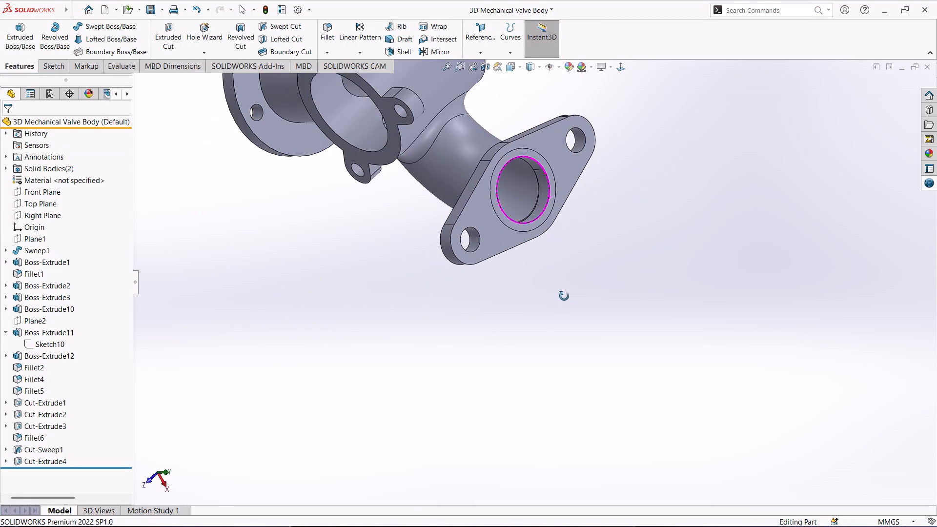
middle_click_drag(564, 296, 549, 262)
scroll(490, 226, "up", 3)
middle_click_drag(452, 251, 600, 326)
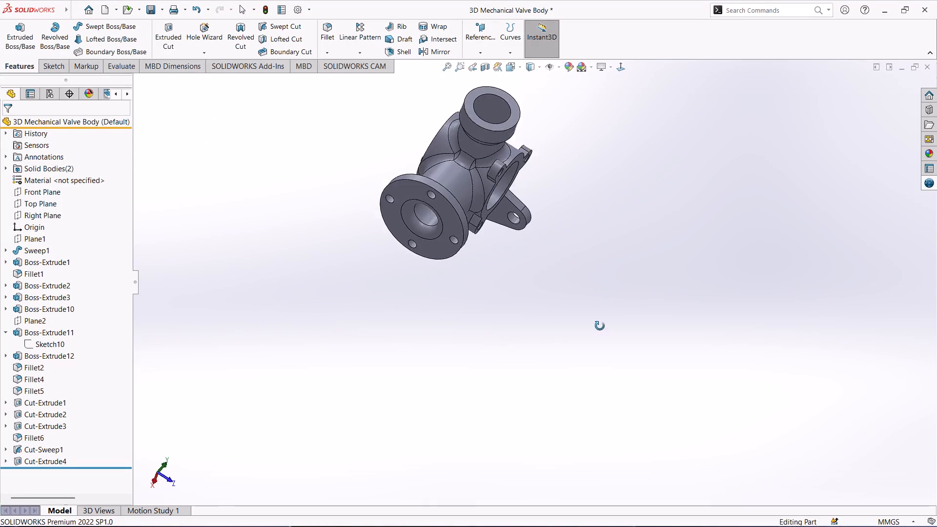
middle_click_drag(600, 326, 489, 354)
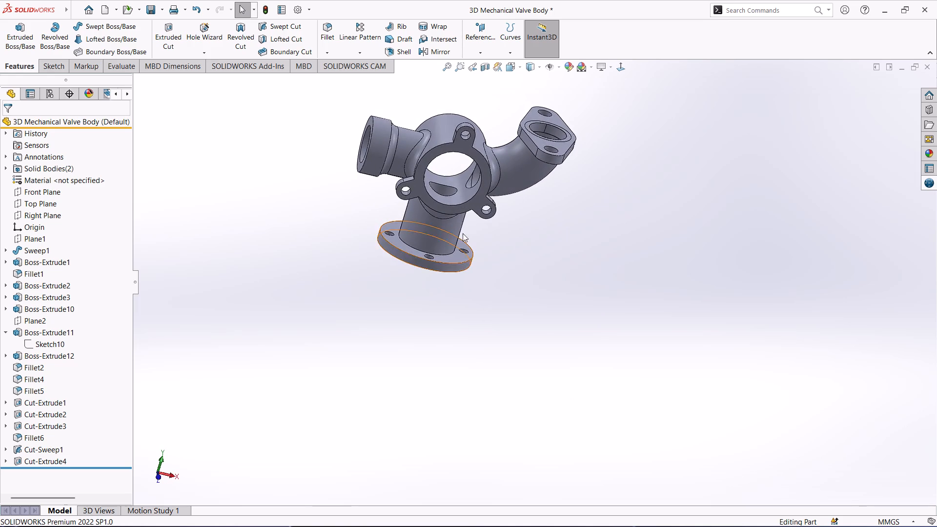
scroll(457, 204, "down", 2)
scroll(464, 212, "up", 2)
middle_click_drag(600, 282, 569, 253)
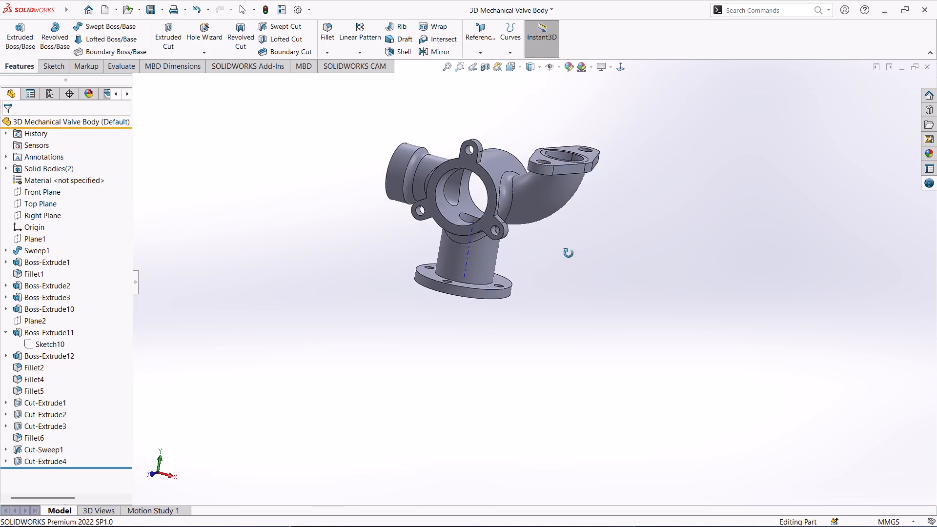
middle_click_drag(569, 253, 605, 286)
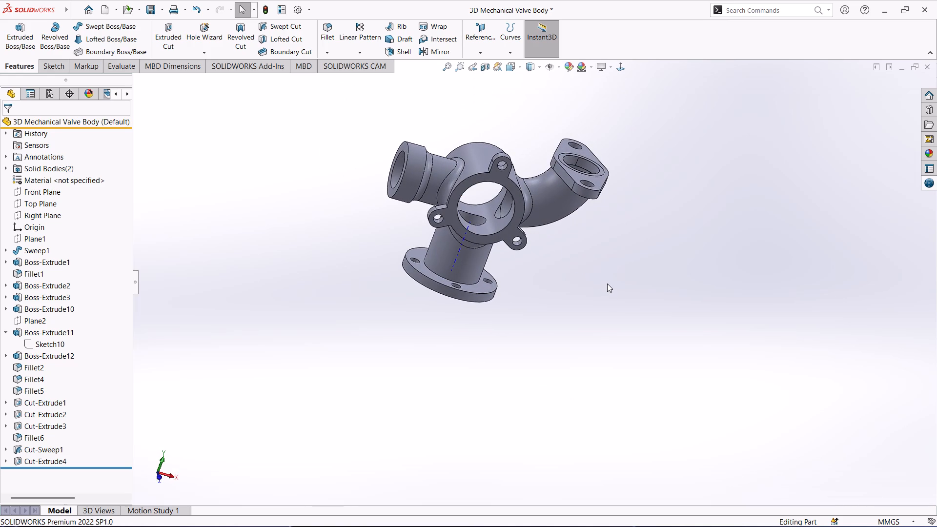
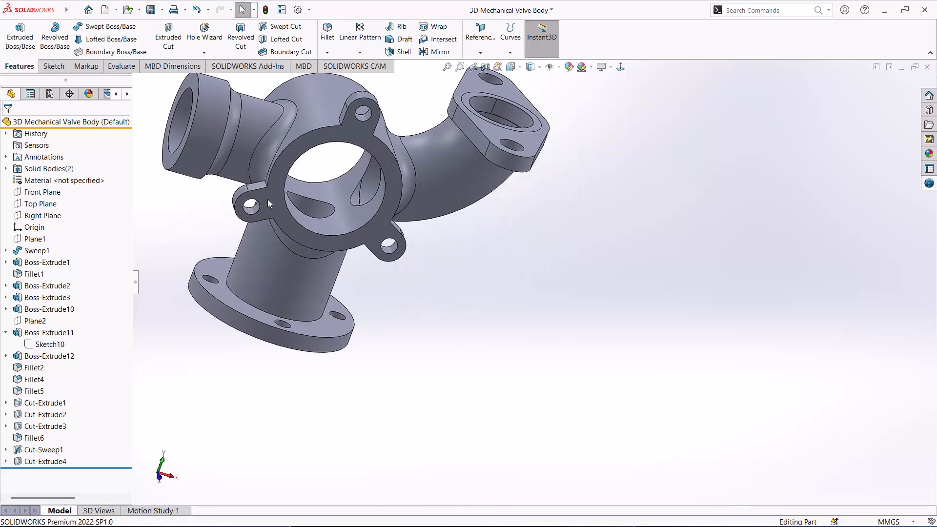
Examine the valve body from several sides, including its three-lug opening, side ports, elbow and flanges.
scroll(245, 194, "up", 4)
scroll(402, 176, "down", 3)
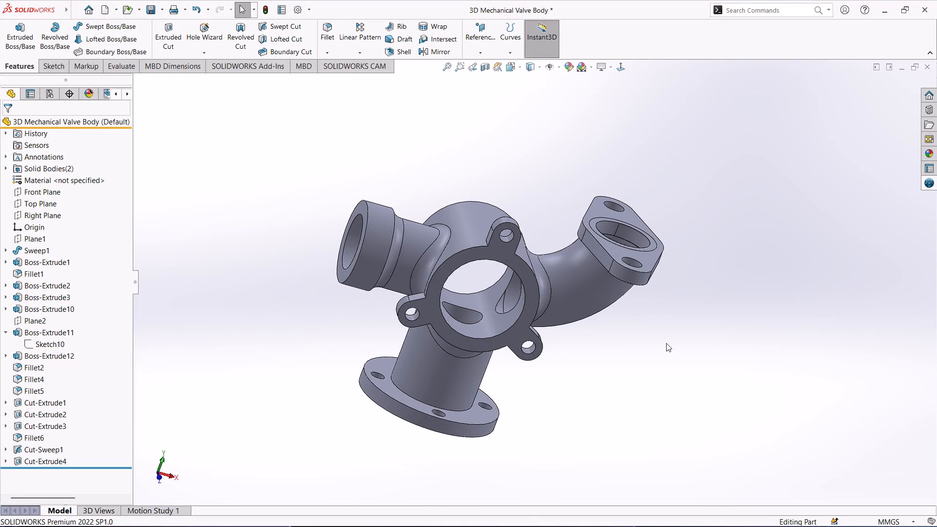
scroll(682, 341, "up", 2)
middle_click_drag(695, 331, 678, 353)
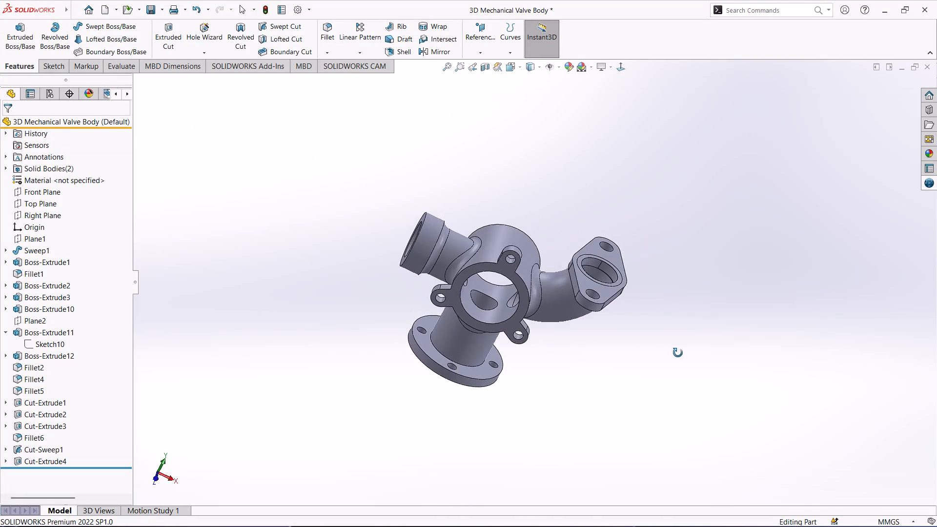
middle_click_drag(678, 353, 700, 330)
scroll(519, 308, "down", 3)
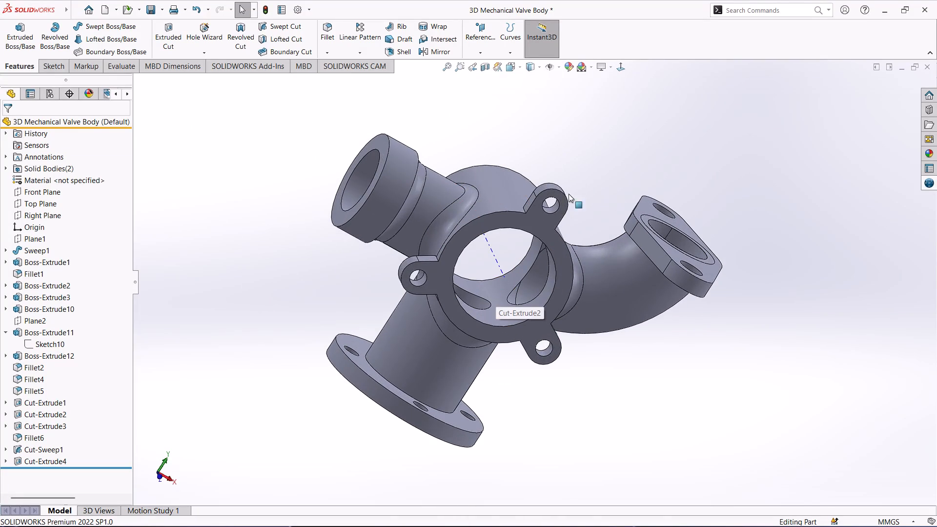
scroll(654, 164, "up", 1)
middle_click_drag(652, 160, 595, 135)
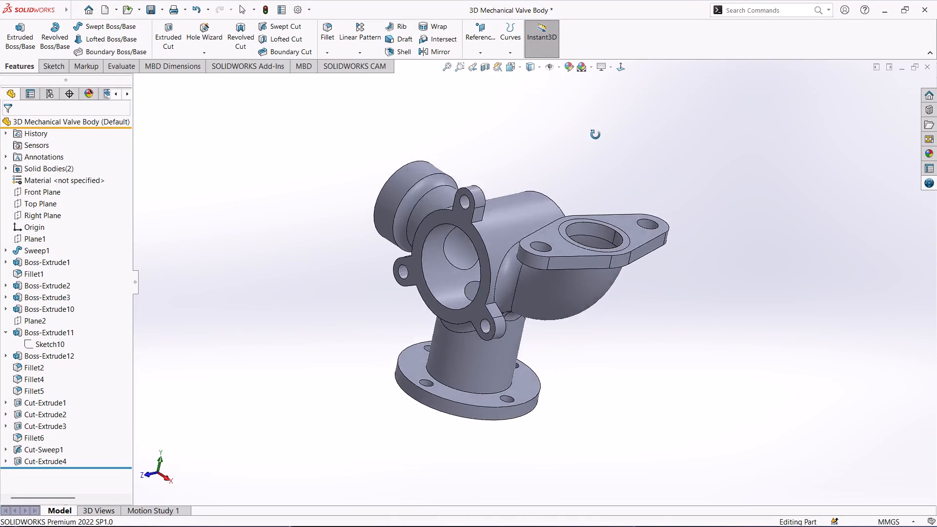
middle_click_drag(595, 135, 596, 170)
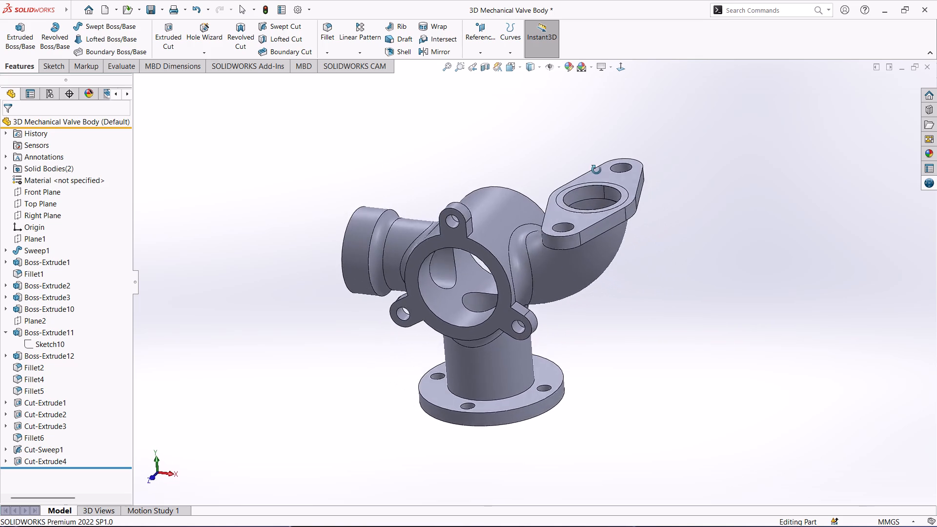
middle_click_drag(596, 170, 596, 158)
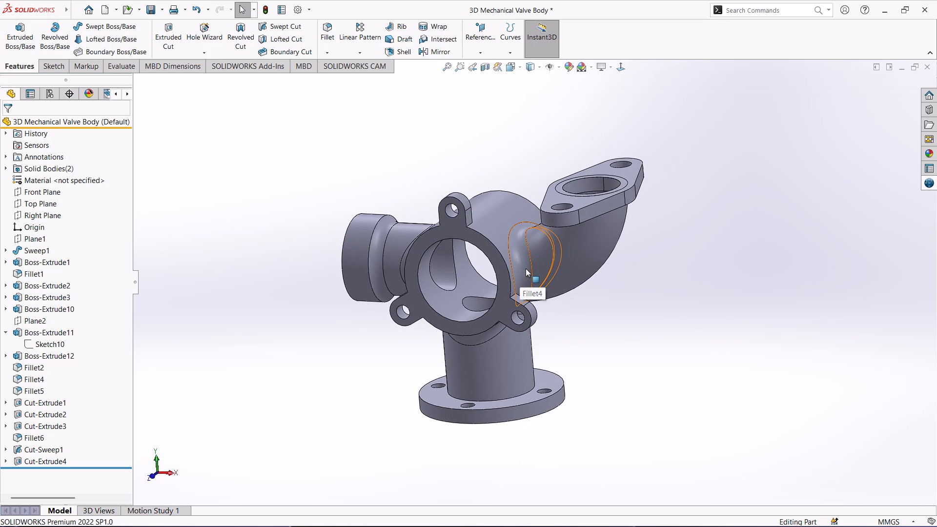
scroll(697, 257, "down", 1)
middle_click_drag(673, 247, 652, 227)
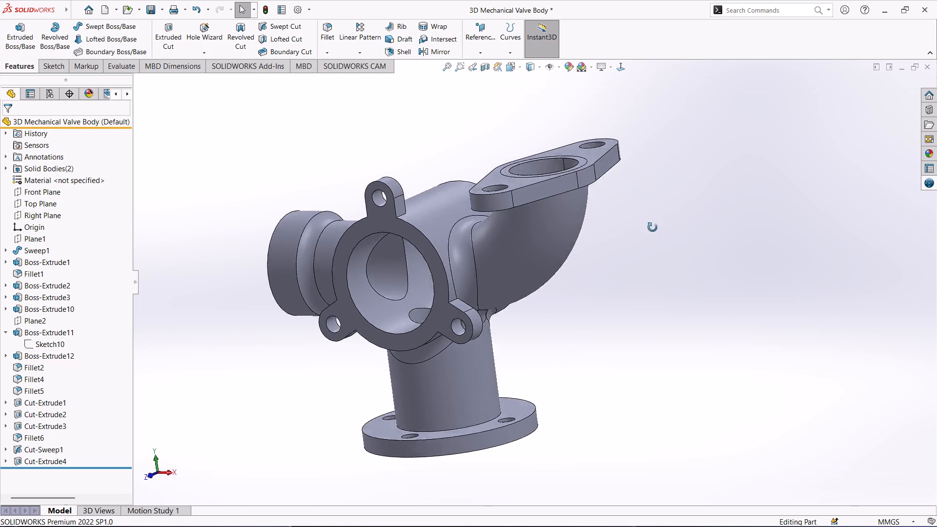
middle_click_drag(652, 227, 607, 153)
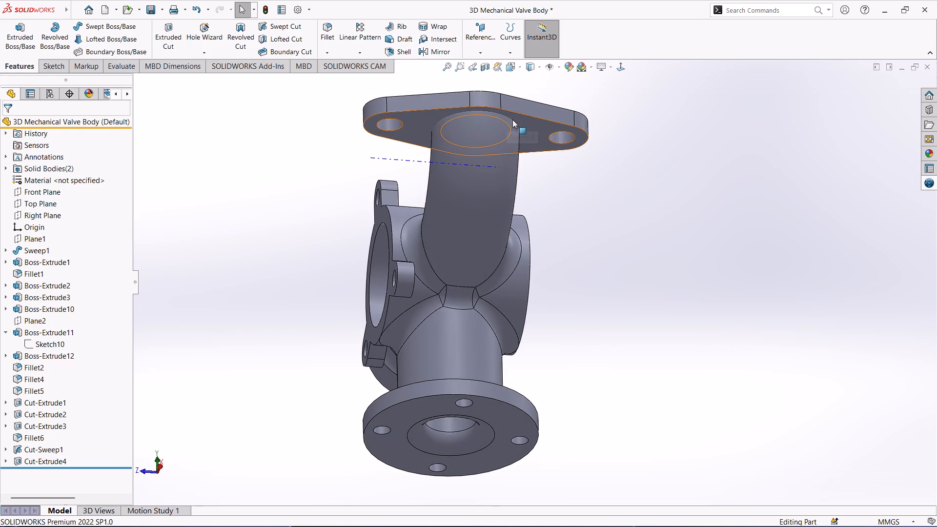
Start a sketch on the underside face of the two-hole flange where the elbow pipe meets it.
scroll(512, 120, "down", 4)
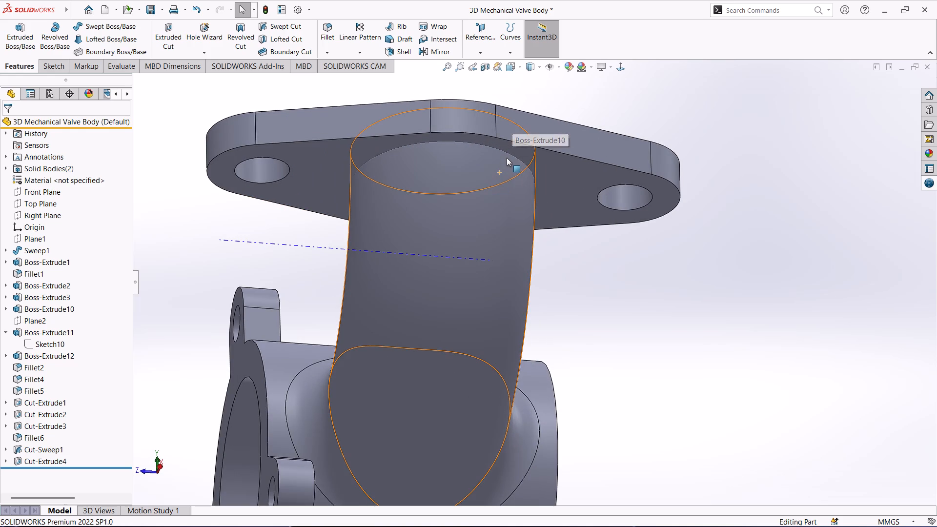
scroll(513, 154, "down", 1)
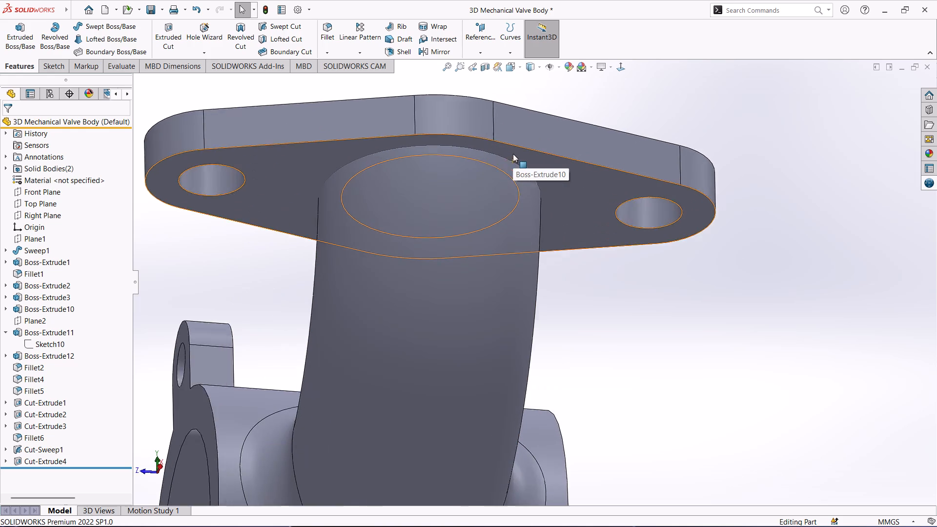
scroll(513, 154, "down", 1)
scroll(513, 154, "up", 2)
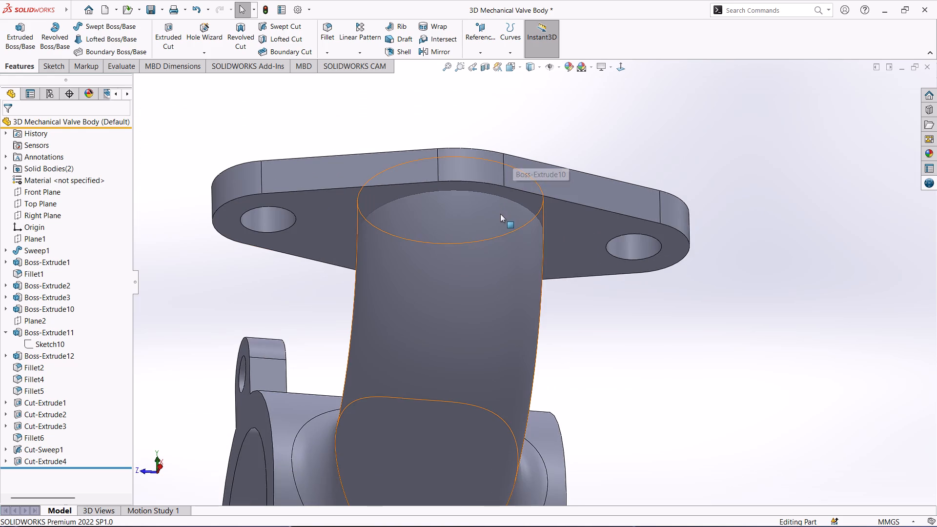
middle_click_drag(672, 340, 618, 233)
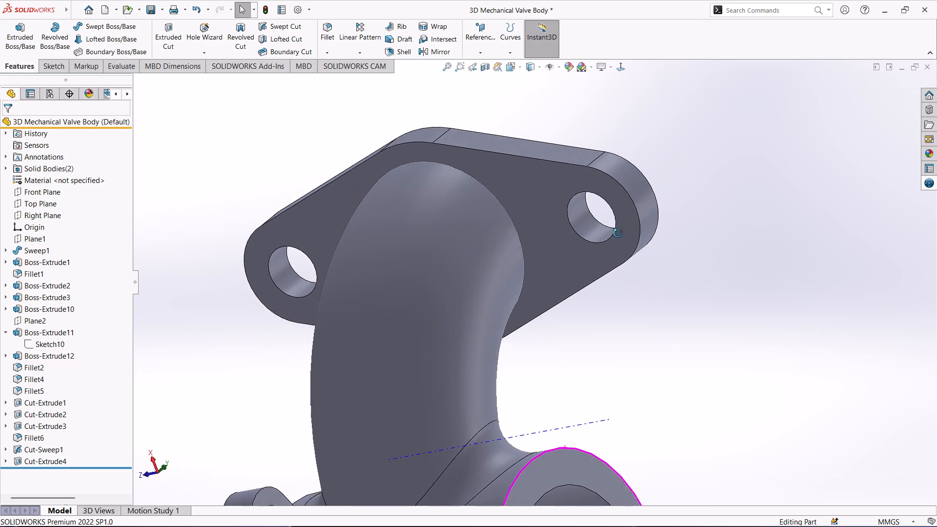
middle_click_drag(618, 233, 617, 229)
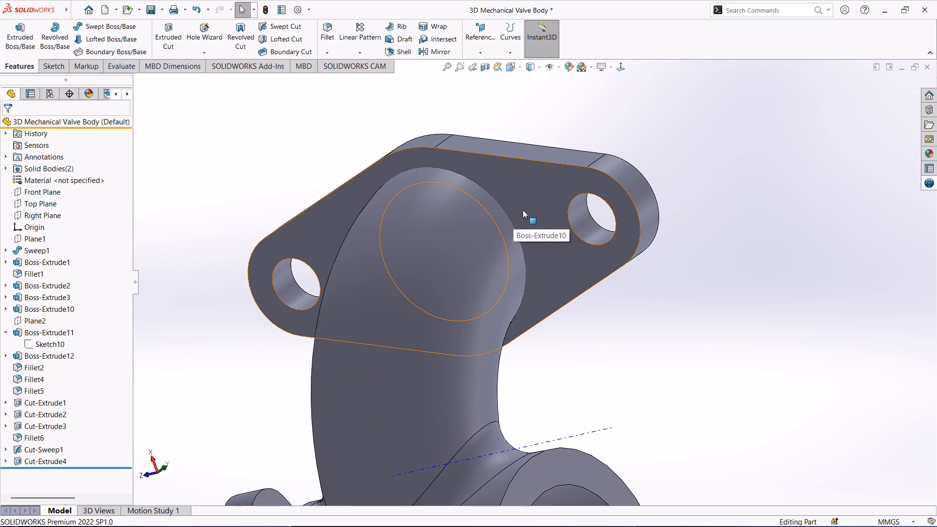
left_click(525, 209)
left_click(566, 181)
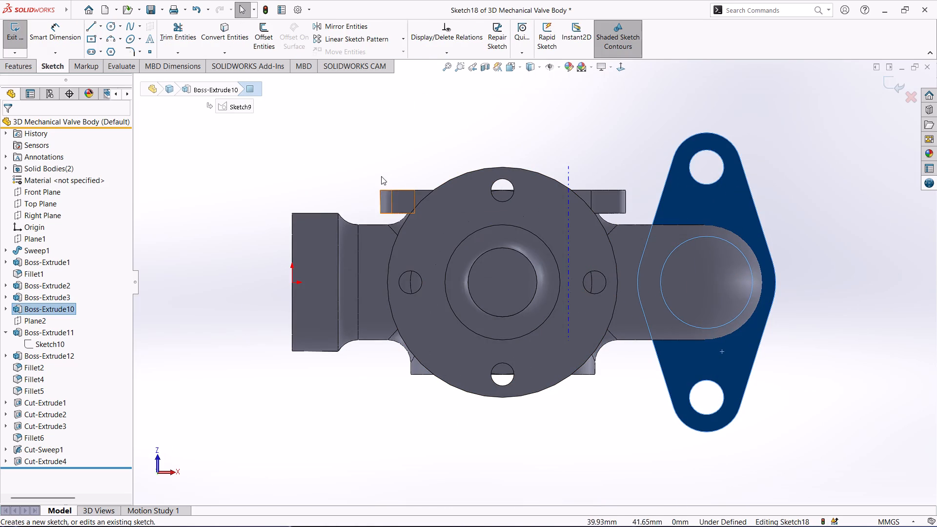
Draw a 50 mm diameter circle centred on the elbow pipe's end at the two-hole flange and exit the sketch.
right_click_drag(323, 141, 381, 145)
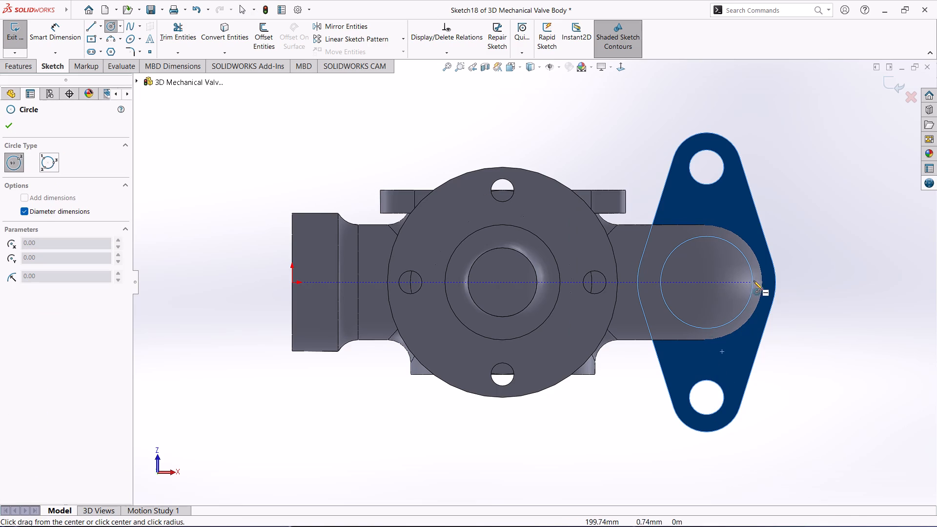
left_click(708, 282)
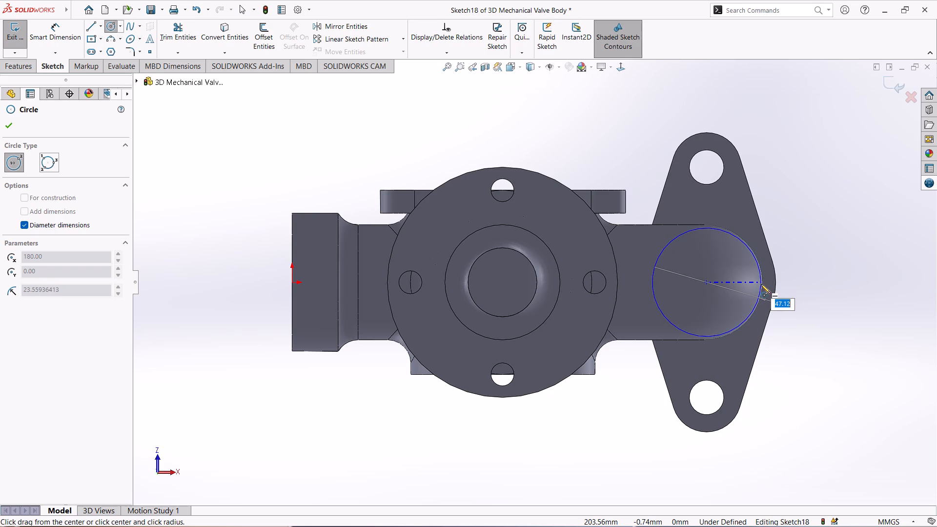
middle_click_drag(761, 284, 720, 302)
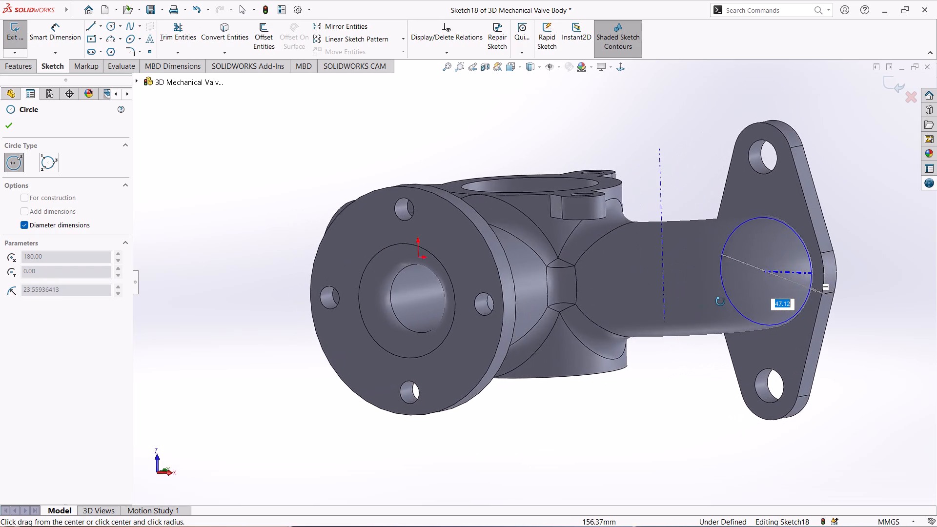
middle_click_drag(720, 302, 714, 307)
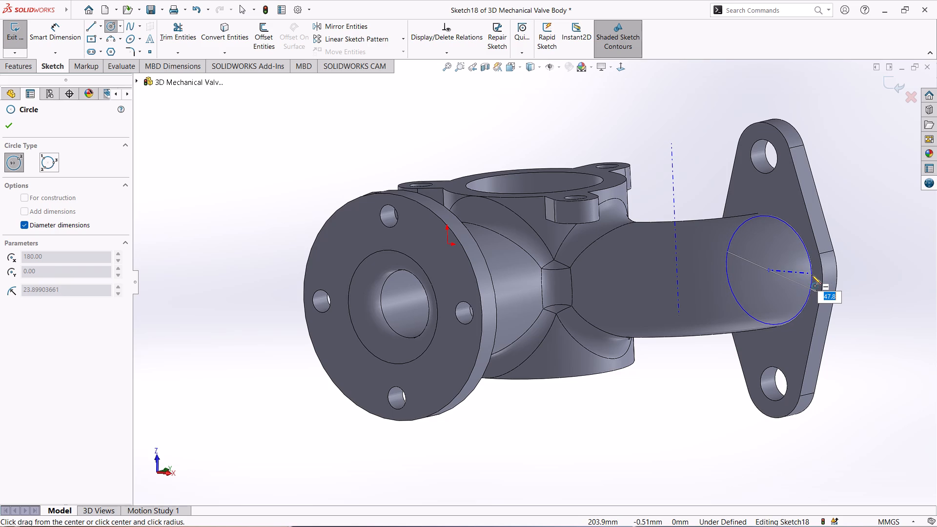
middle_click_drag(812, 275, 824, 343)
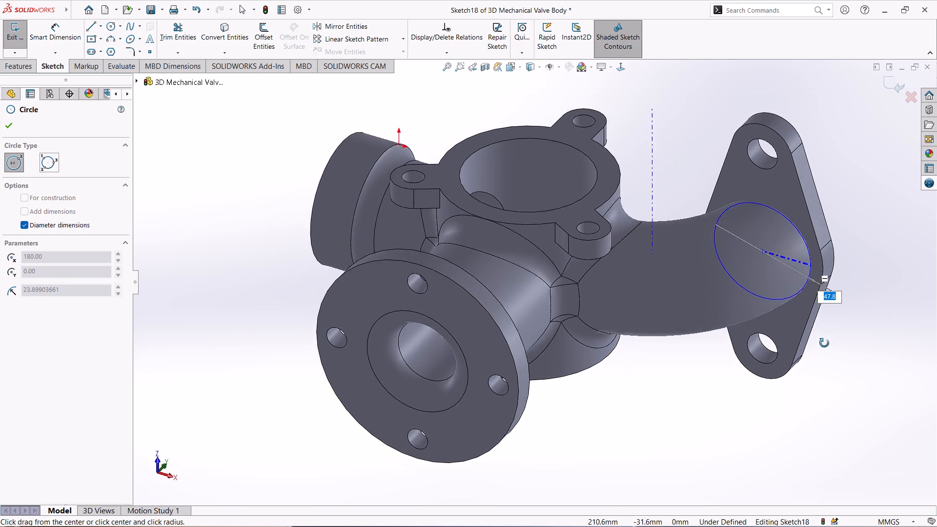
middle_click_drag(824, 343, 826, 367)
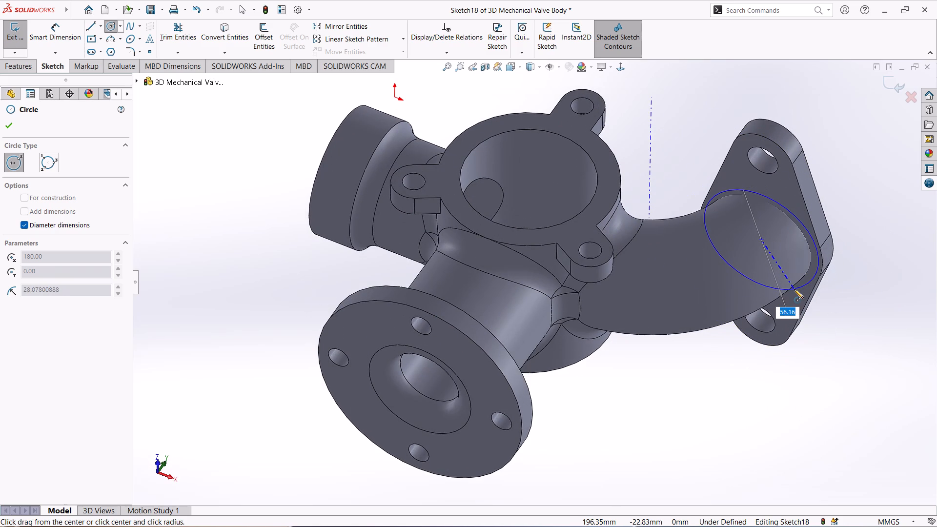
type("50")
key("Return")
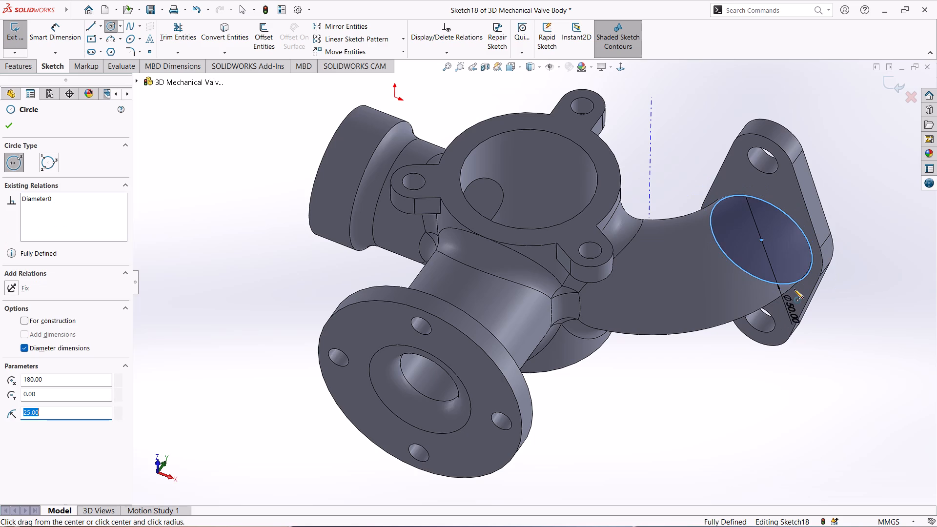
scroll(820, 172, "down", 2)
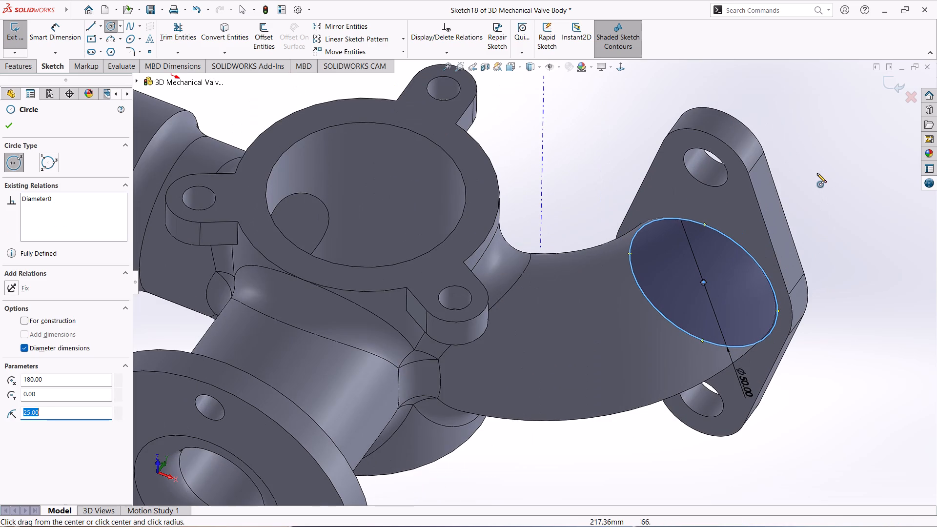
middle_click_drag(816, 174, 794, 236)
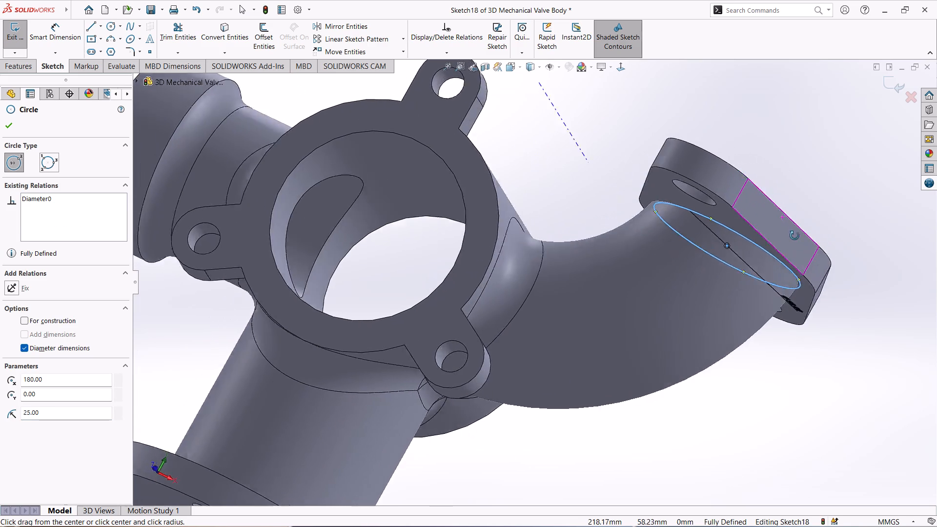
middle_click_drag(794, 236, 821, 222)
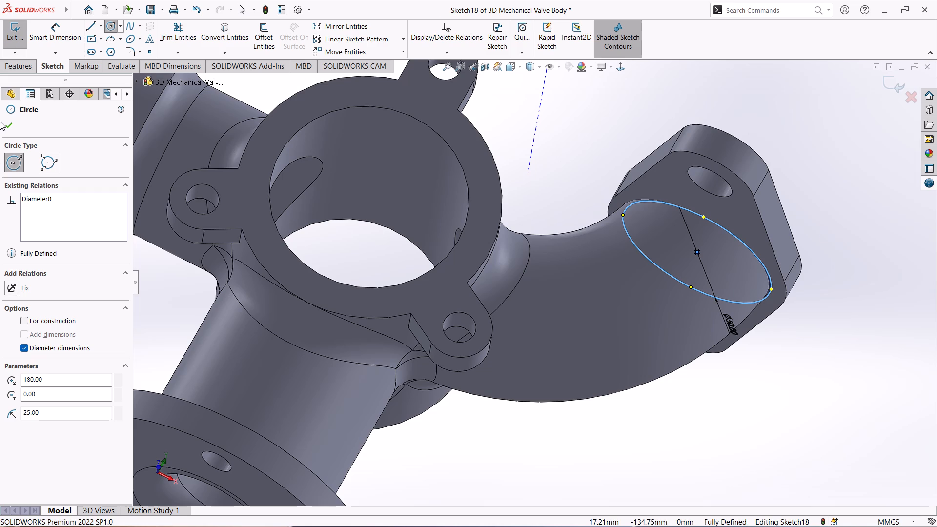
left_click(17, 124)
left_click(7, 124)
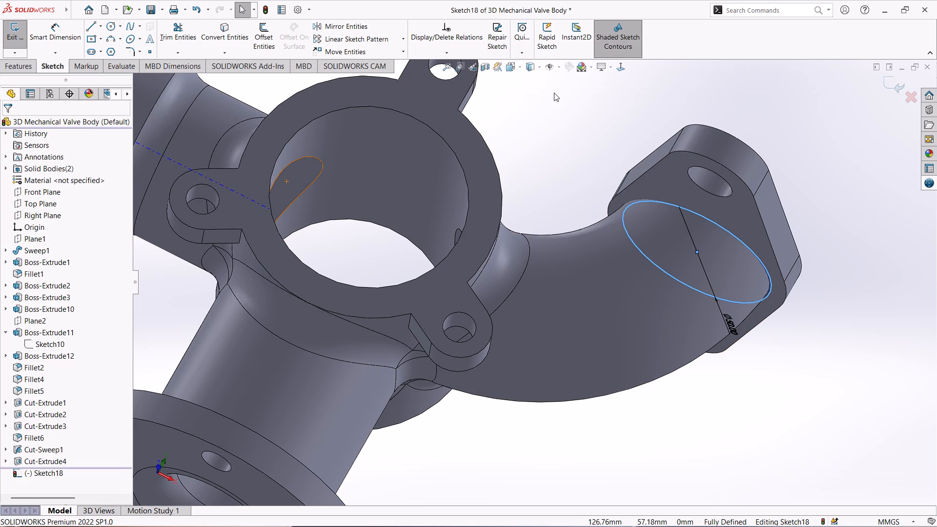
left_click(17, 33)
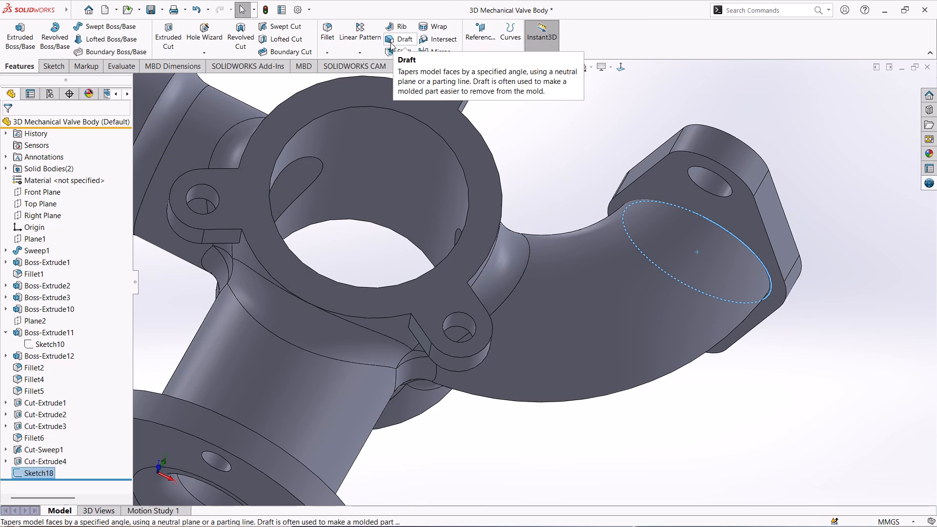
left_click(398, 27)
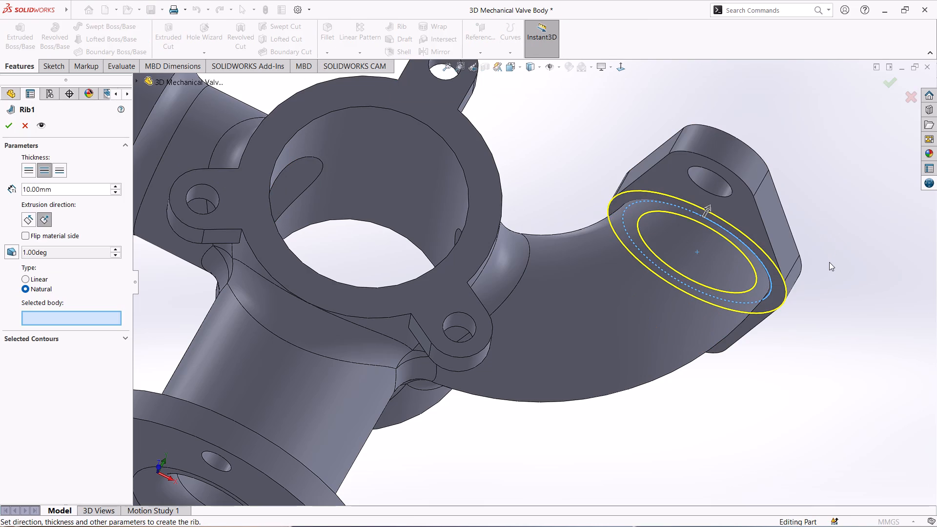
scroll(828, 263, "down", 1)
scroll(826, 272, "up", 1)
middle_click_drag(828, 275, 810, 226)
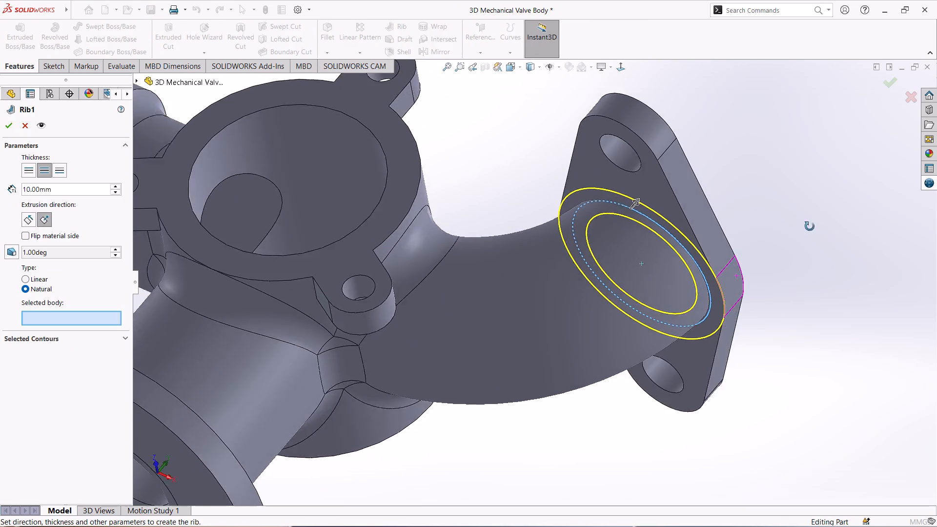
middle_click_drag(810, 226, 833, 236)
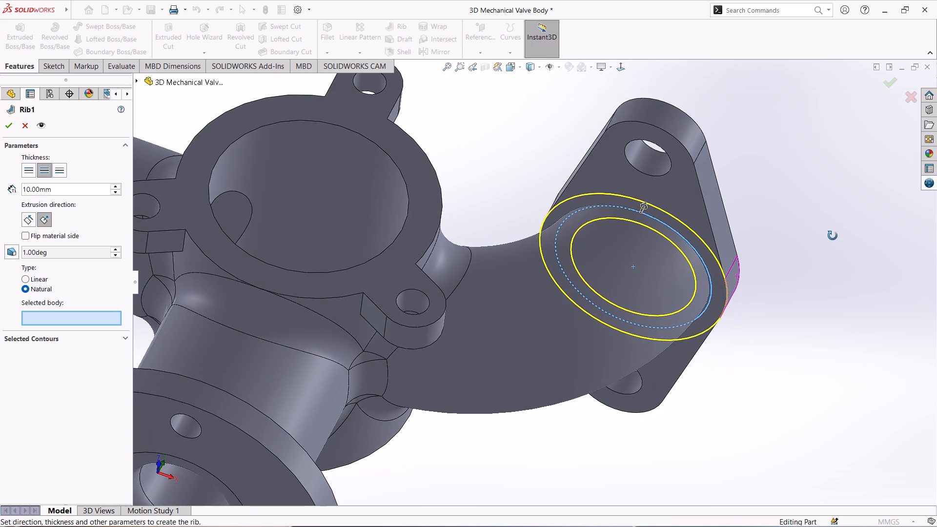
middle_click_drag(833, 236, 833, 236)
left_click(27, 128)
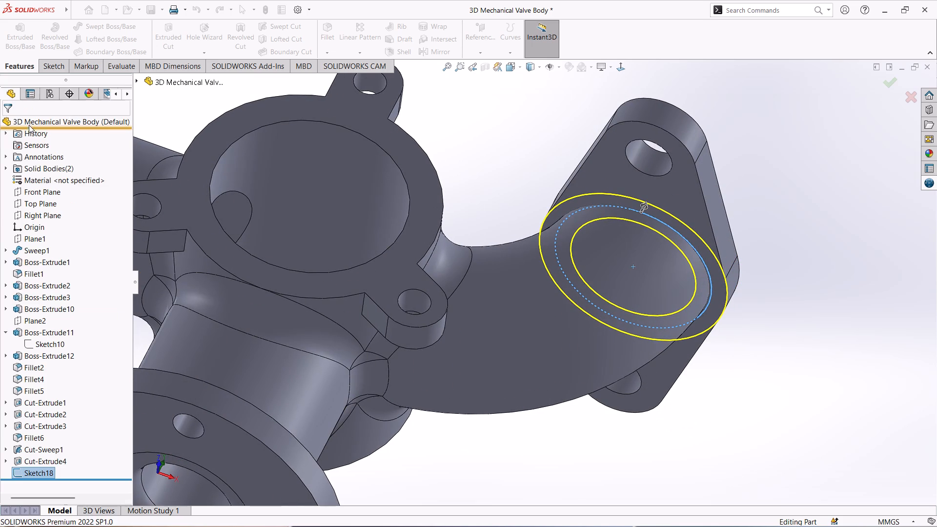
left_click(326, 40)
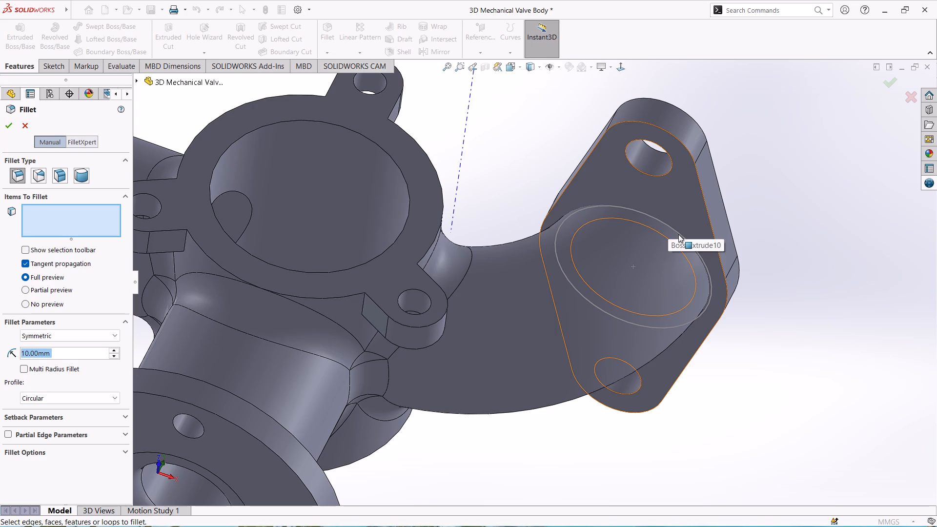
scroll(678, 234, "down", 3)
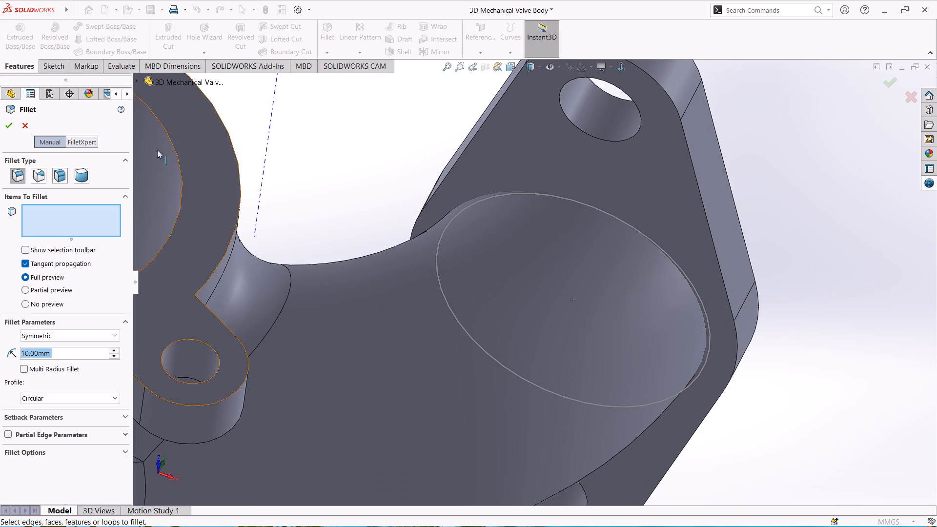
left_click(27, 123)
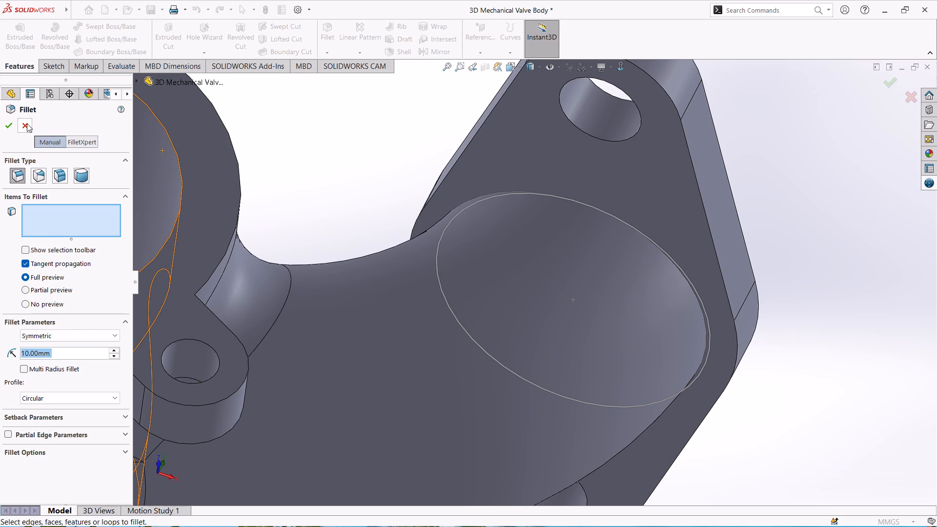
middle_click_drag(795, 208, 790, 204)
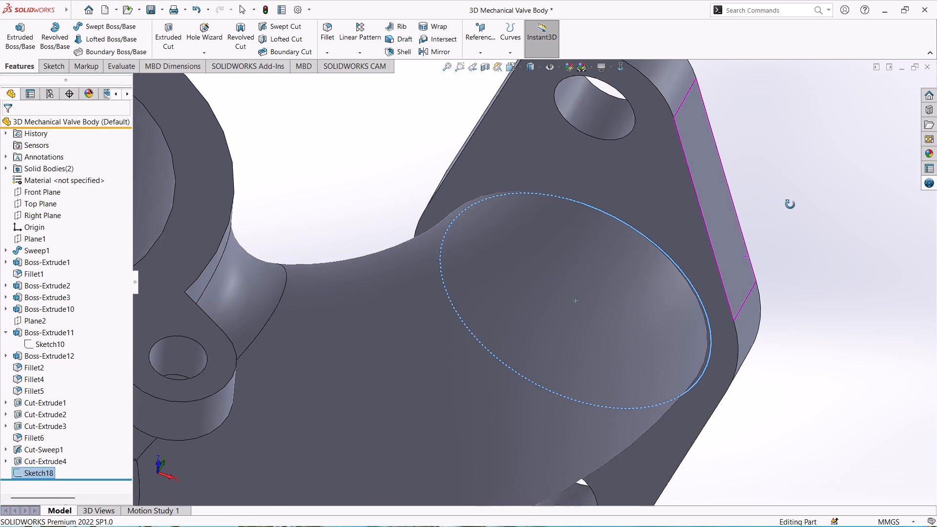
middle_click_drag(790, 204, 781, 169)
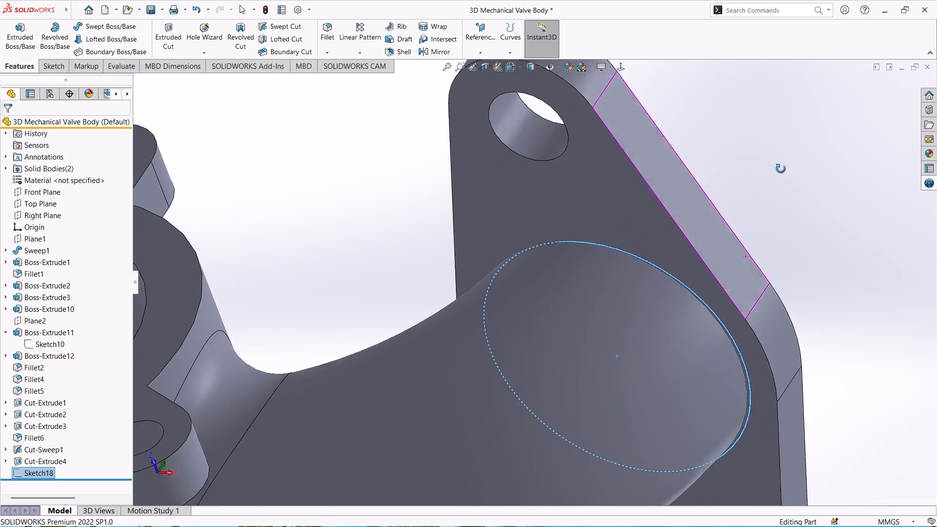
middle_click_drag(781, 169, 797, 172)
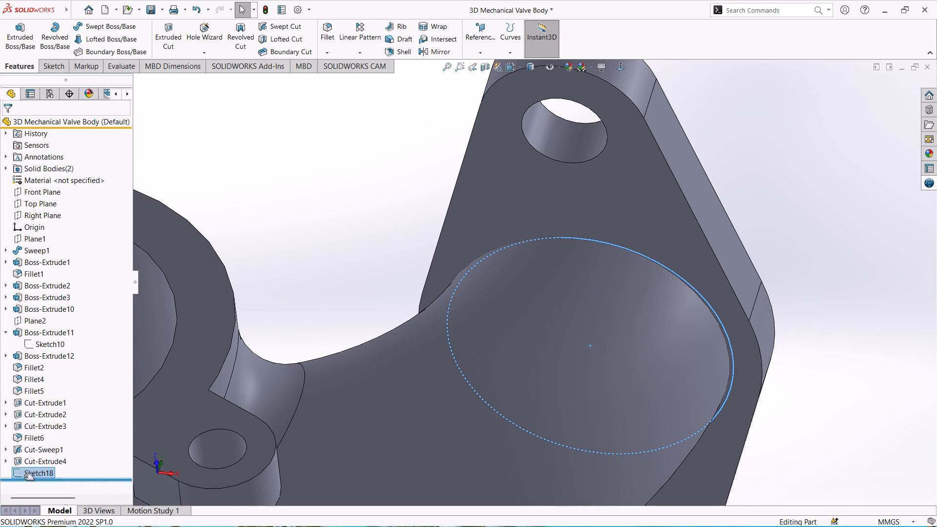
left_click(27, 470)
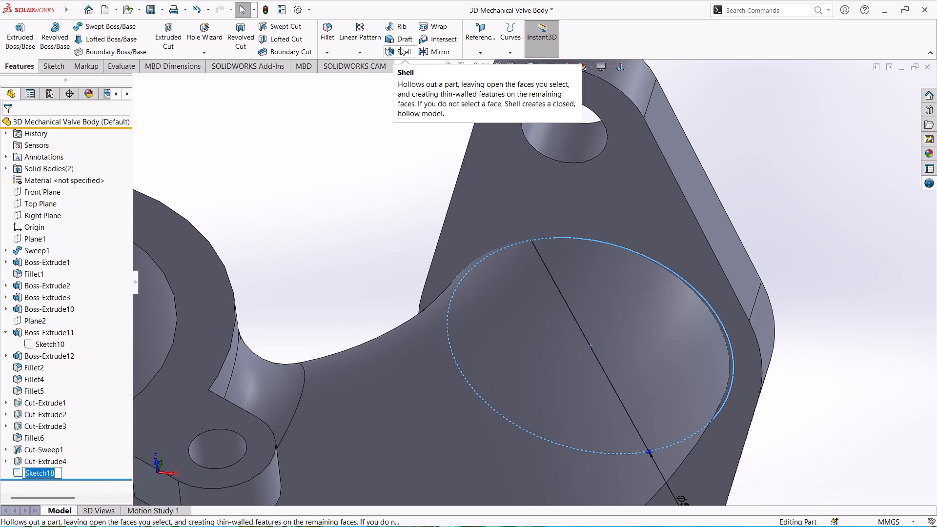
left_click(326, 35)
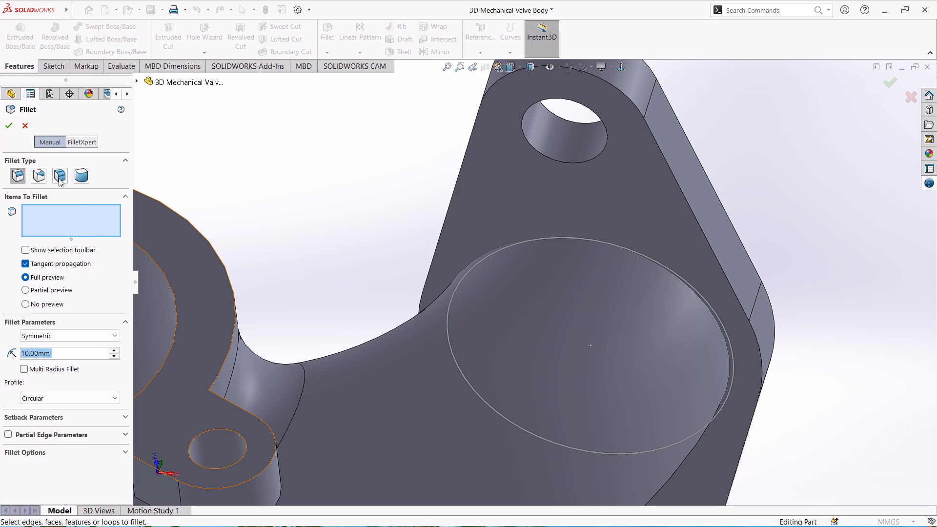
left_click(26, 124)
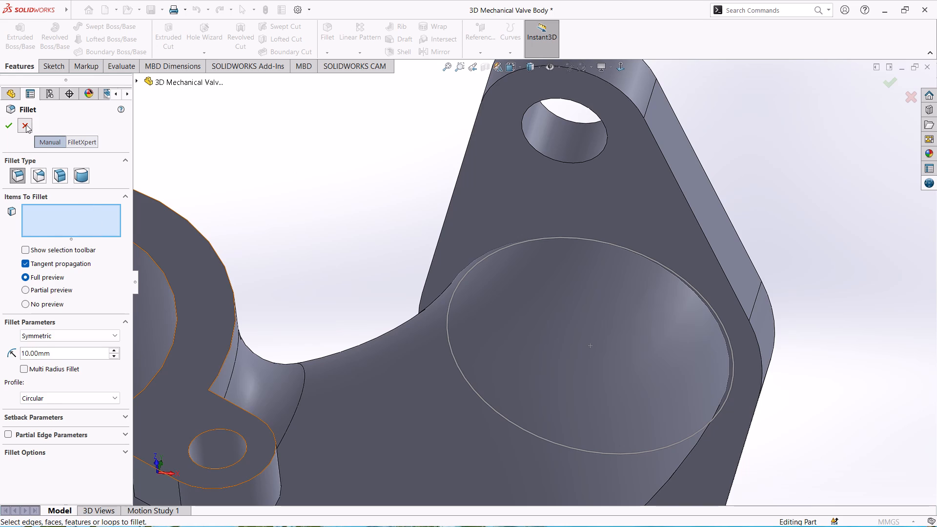
Delete the circle sketch at the junction of the elbow pipe and the two-hole flange.
scroll(402, 236, "down", 2)
scroll(402, 237, "up", 6)
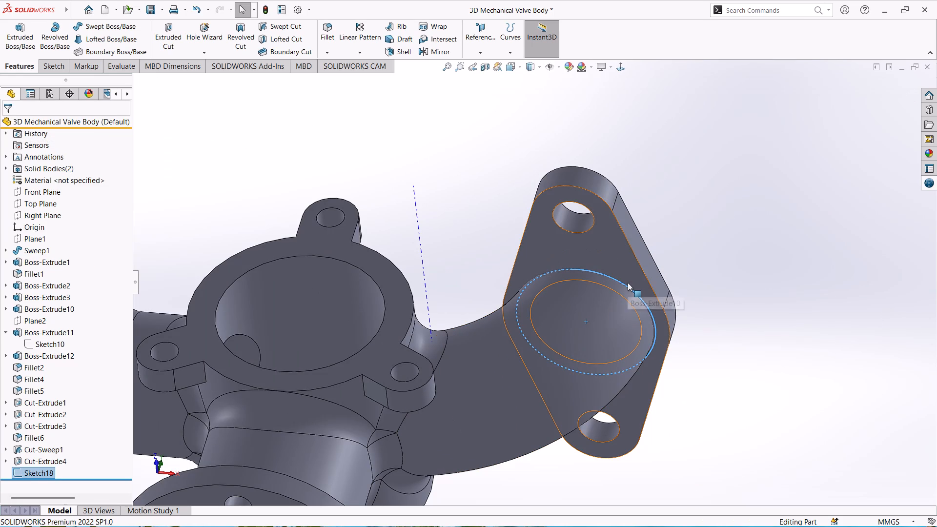
scroll(628, 283, "down", 2)
scroll(628, 283, "up", 1)
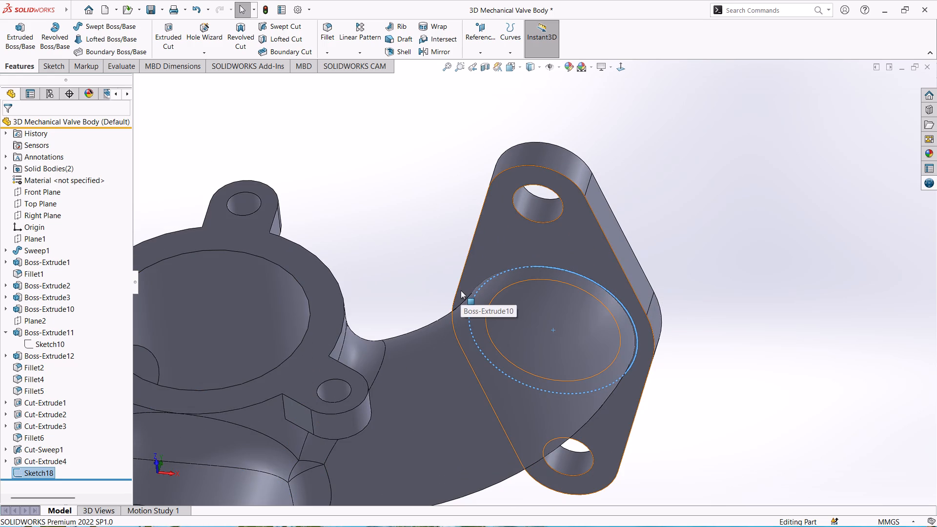
scroll(601, 276, "down", 1)
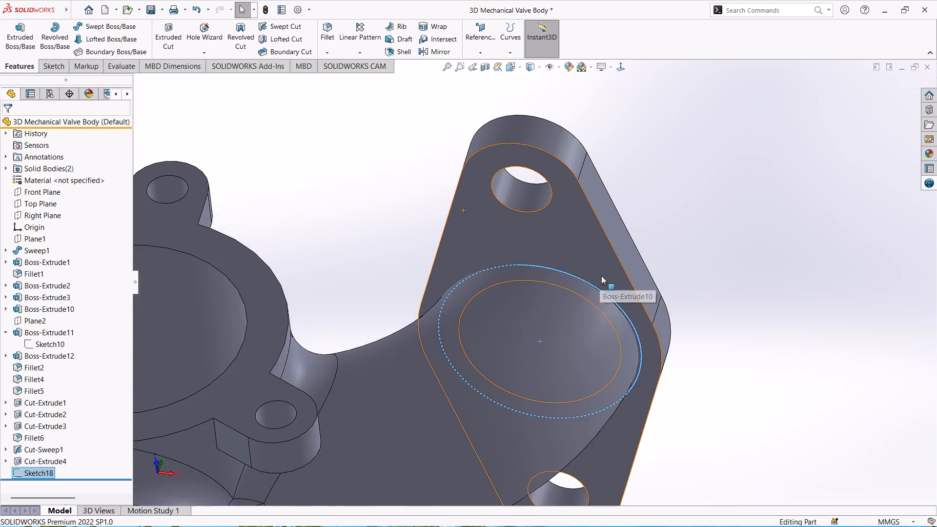
scroll(601, 276, "up", 2)
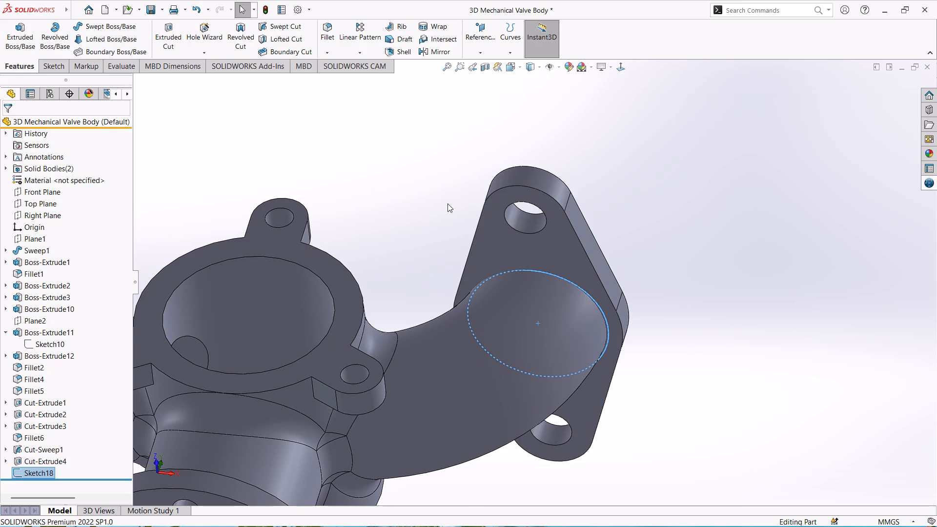
scroll(557, 271, "down", 2)
scroll(557, 271, "up", 1)
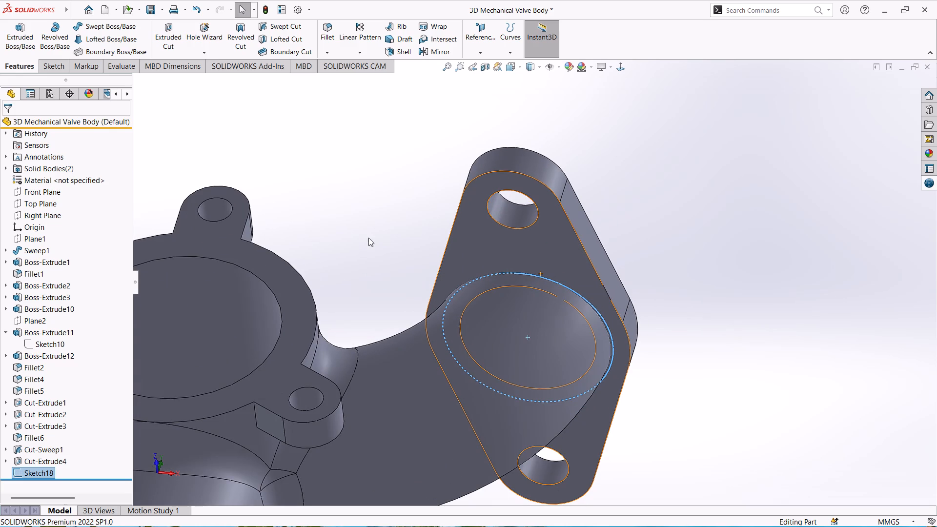
right_click(38, 471)
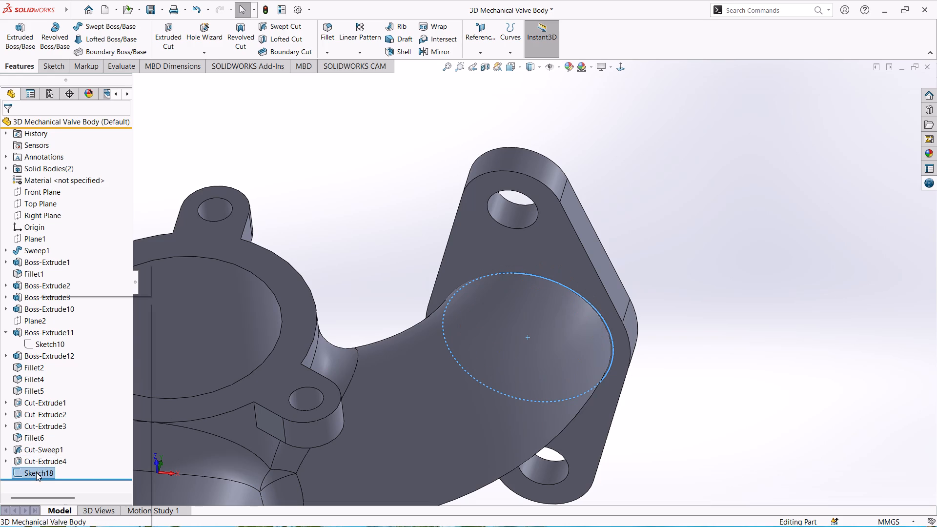
left_click(79, 376)
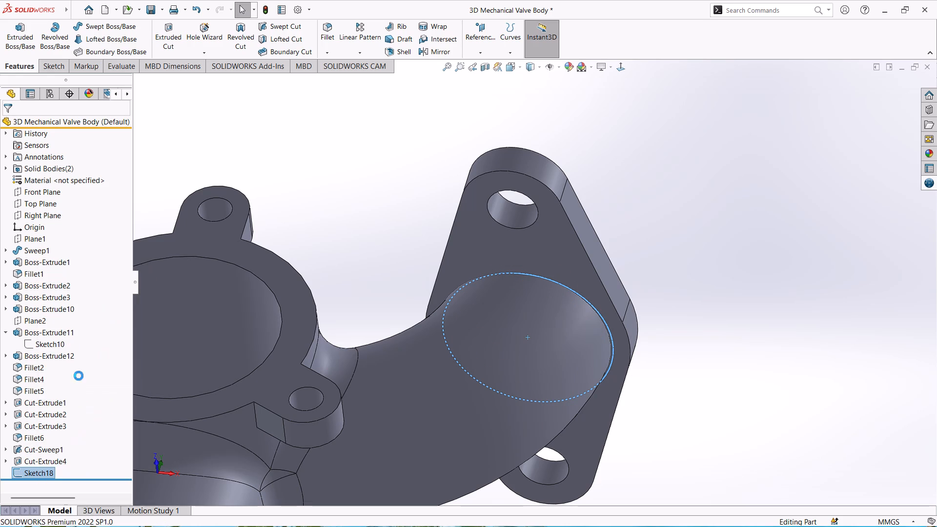
left_click(536, 205)
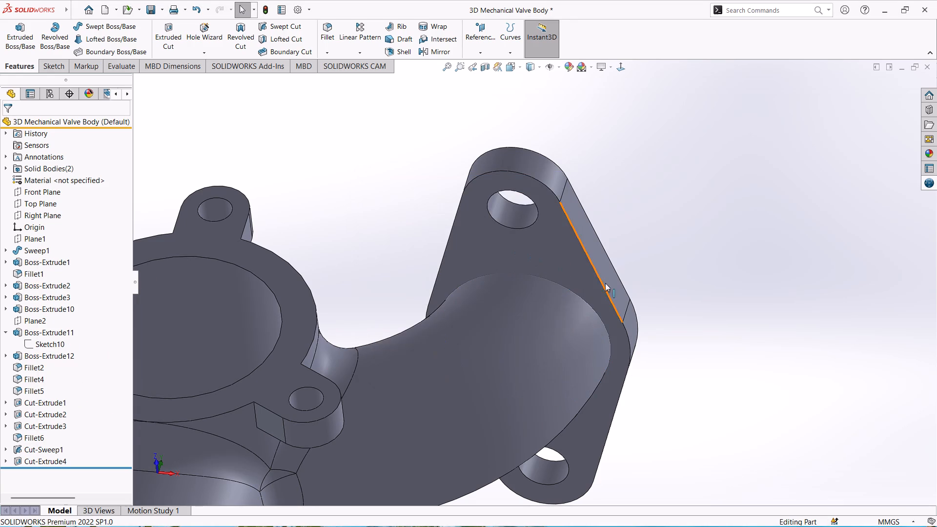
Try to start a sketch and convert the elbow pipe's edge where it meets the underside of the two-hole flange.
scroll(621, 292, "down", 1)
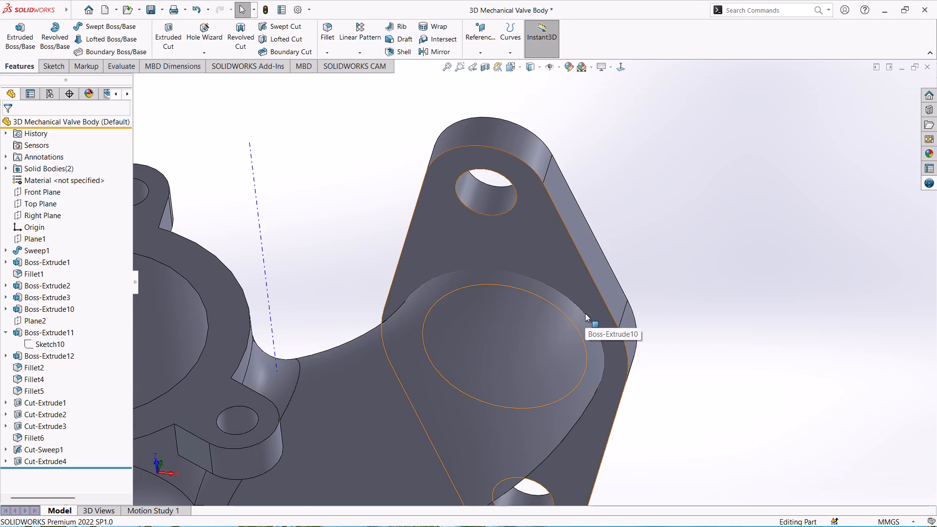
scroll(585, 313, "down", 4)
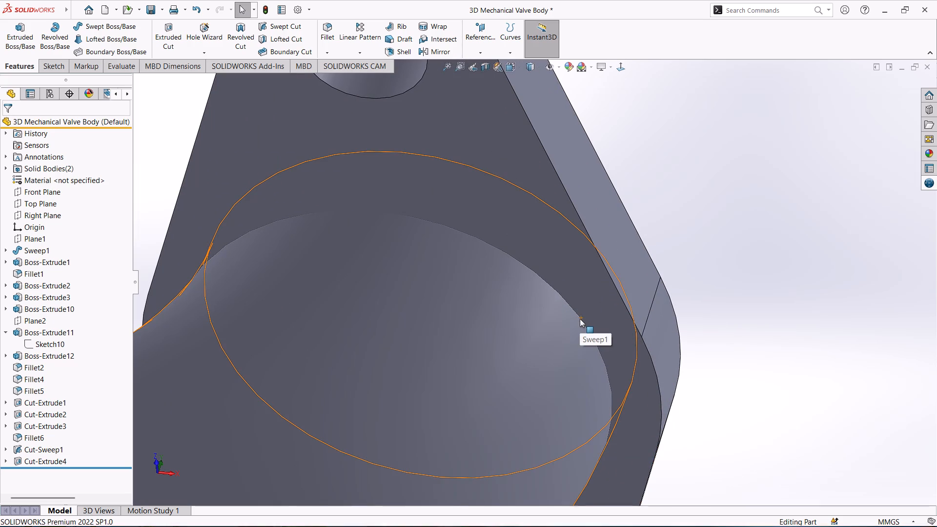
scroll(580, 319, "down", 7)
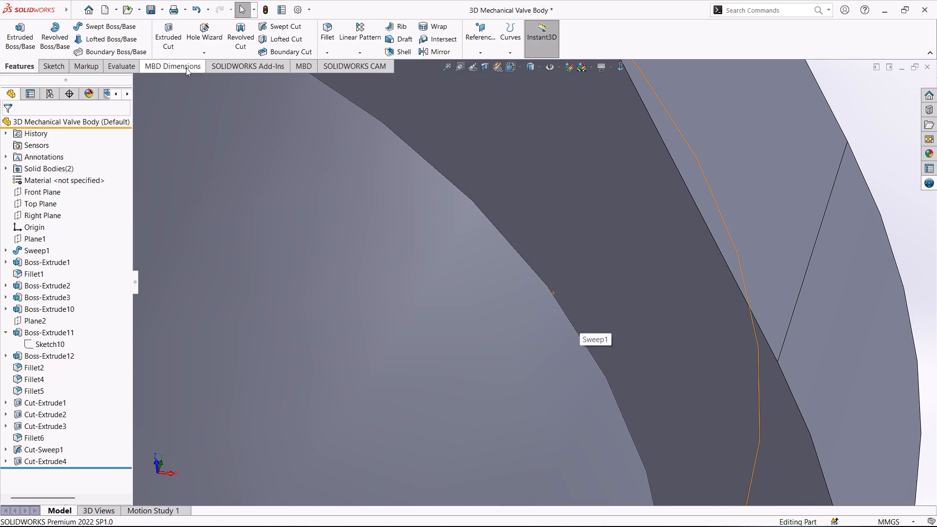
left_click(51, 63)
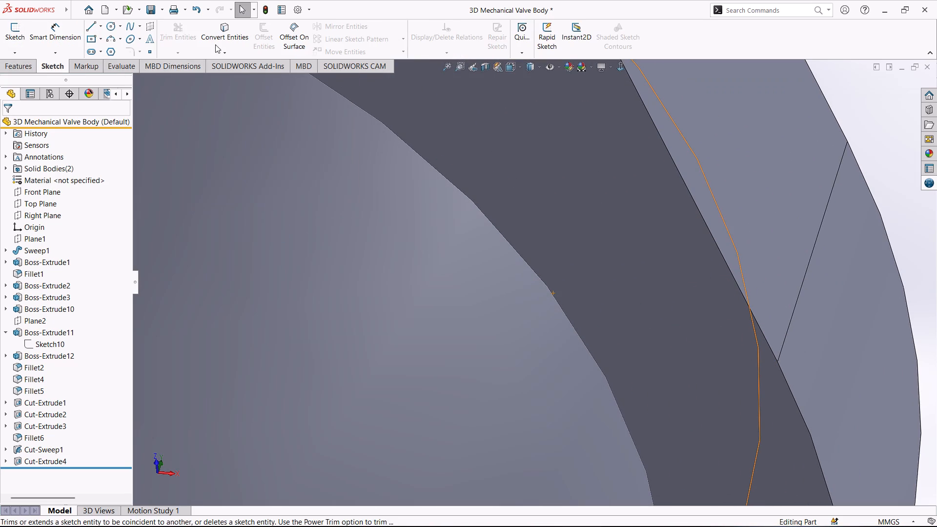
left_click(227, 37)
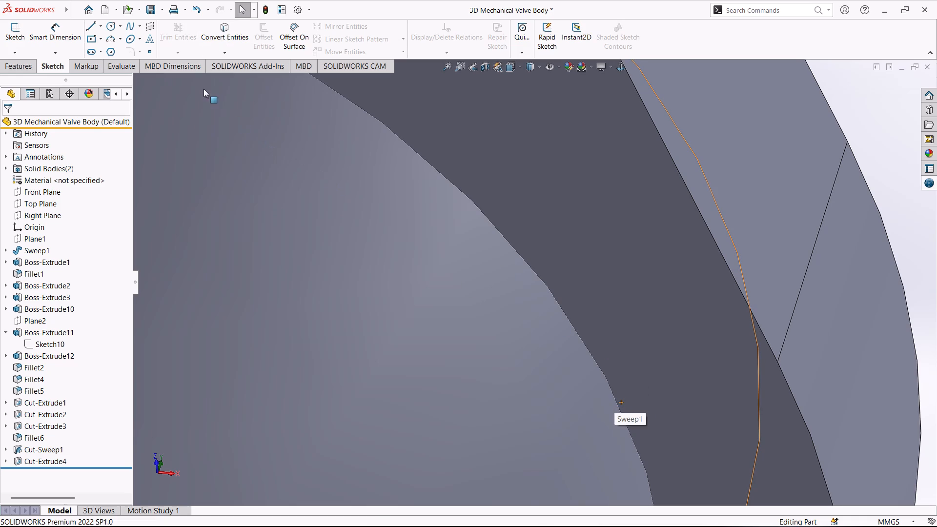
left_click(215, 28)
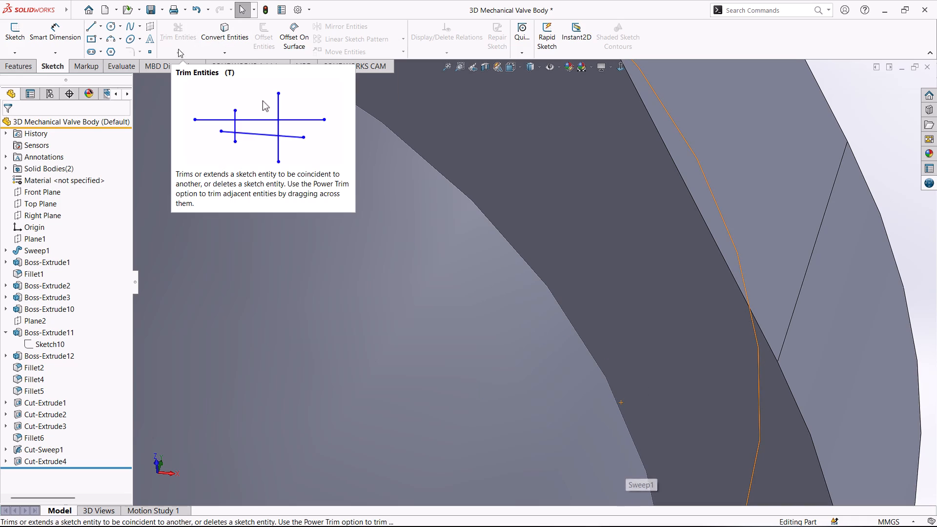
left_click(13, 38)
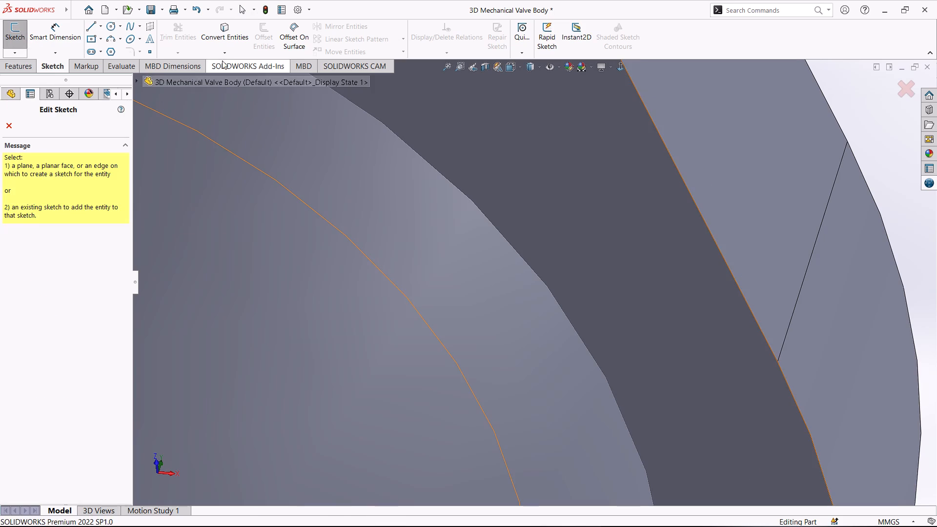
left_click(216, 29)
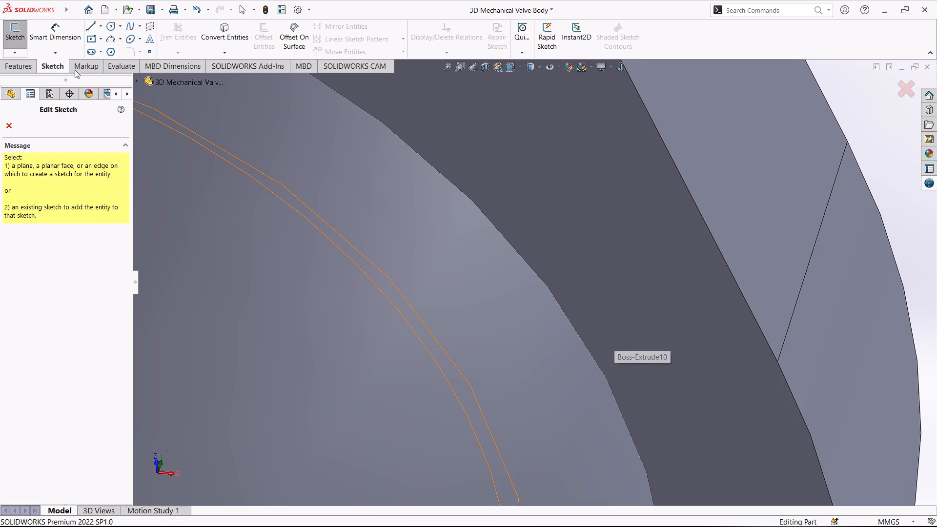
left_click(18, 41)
Select the outer face of the two-hole flange at the end of the elbow pipe.
scroll(289, 208, "down", 3)
scroll(472, 294, "up", 3)
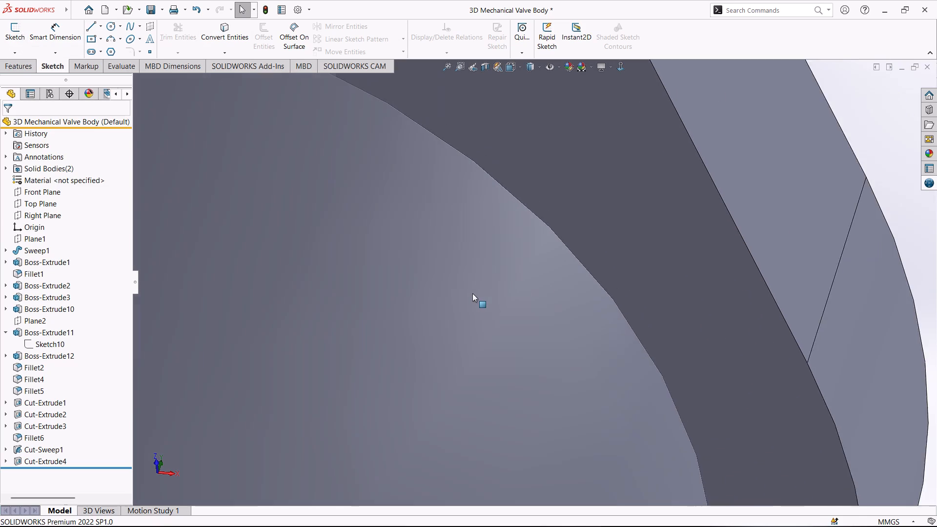
scroll(472, 293, "up", 14)
middle_click_drag(634, 213, 615, 301)
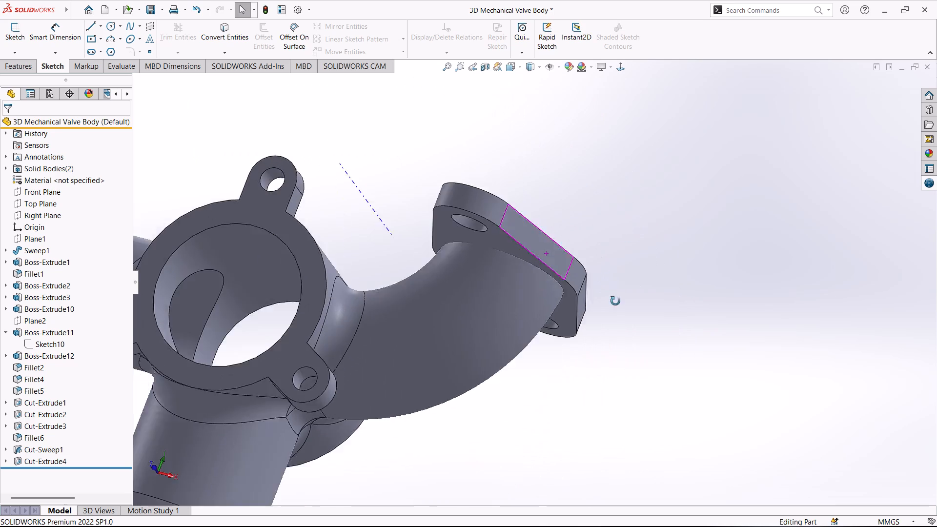
middle_click_drag(615, 301, 611, 365)
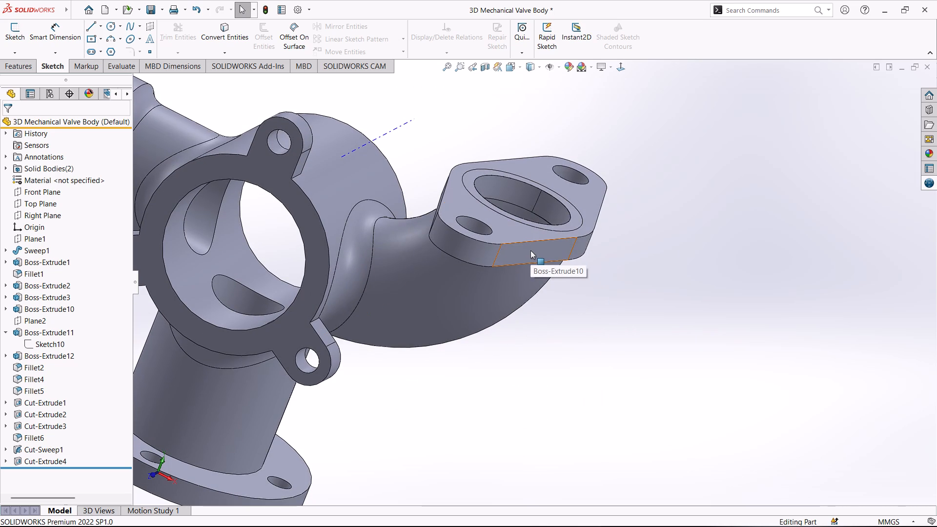
left_click(508, 232)
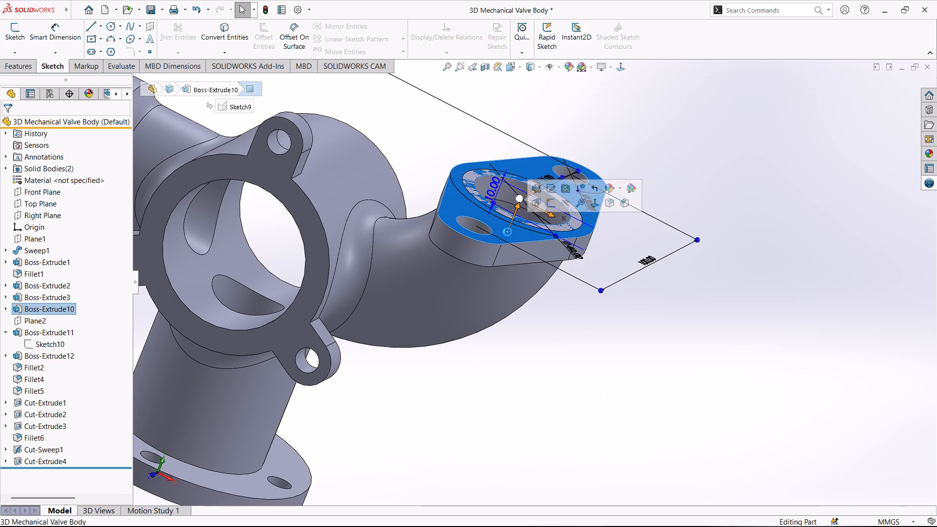
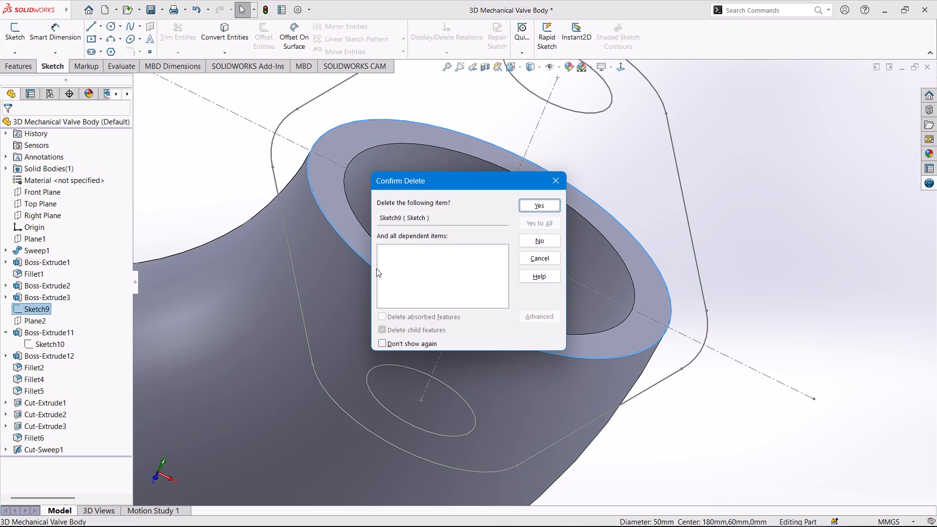
Delete the leftover two-hole flange profile sketch, Sketch9, at the elbow pipe's end.
left_click(527, 204)
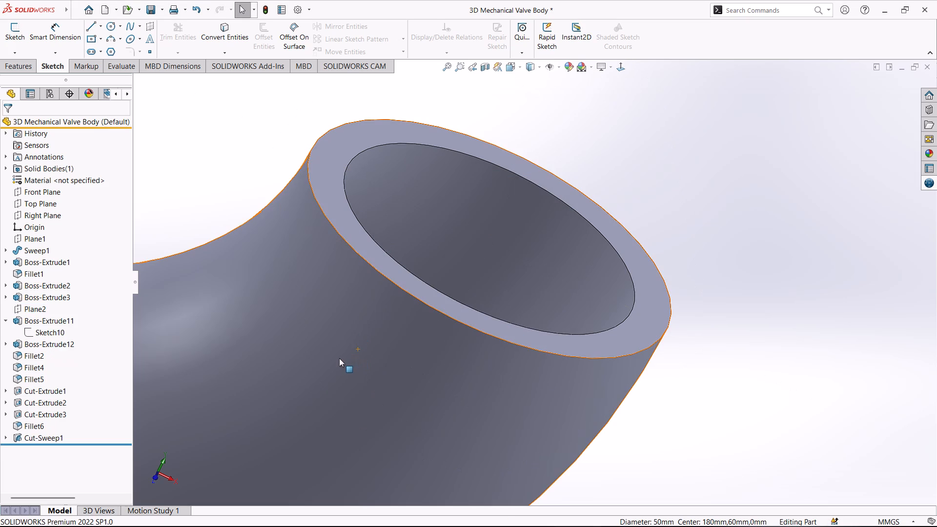
Start a sketch on the elbow pipe's annular end face and draw a 60 mm diameter circle centred on the pipe.
scroll(338, 358, "down", 1)
scroll(338, 358, "up", 2)
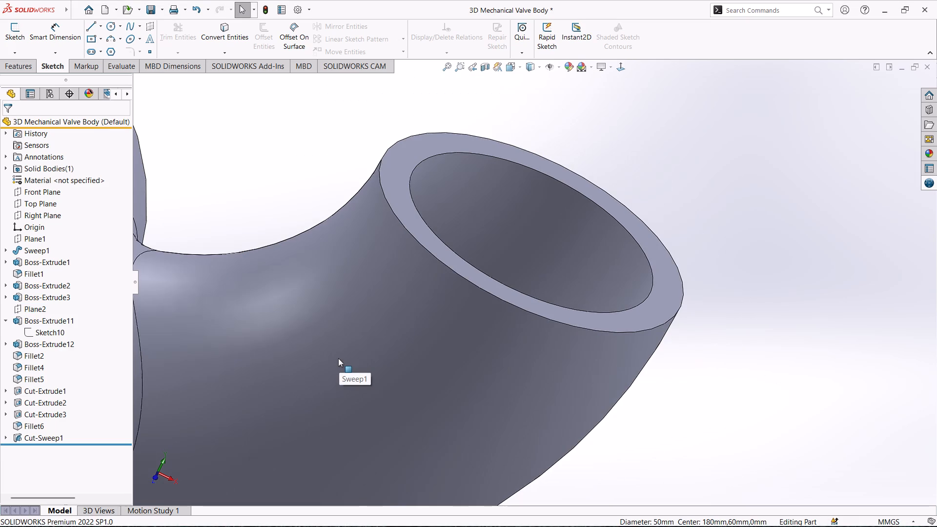
scroll(462, 253, "down", 1)
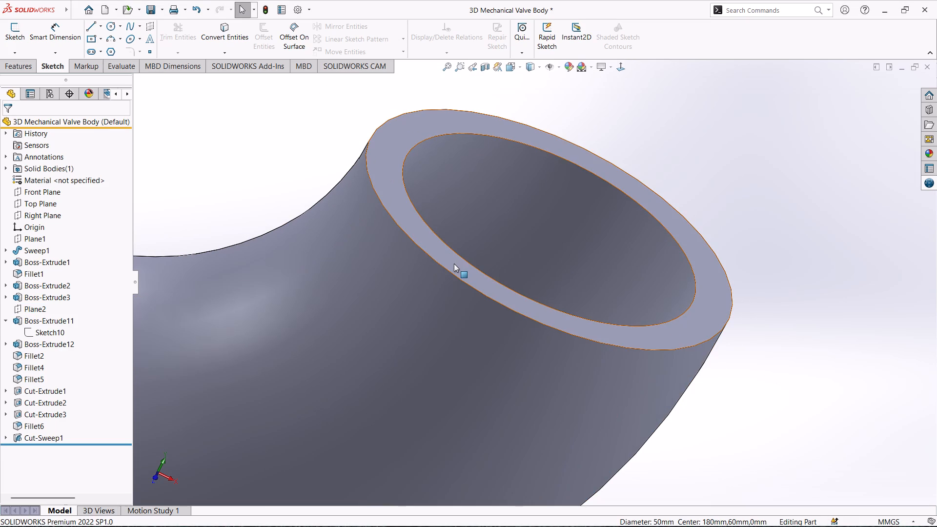
left_click(454, 263)
left_click(496, 233)
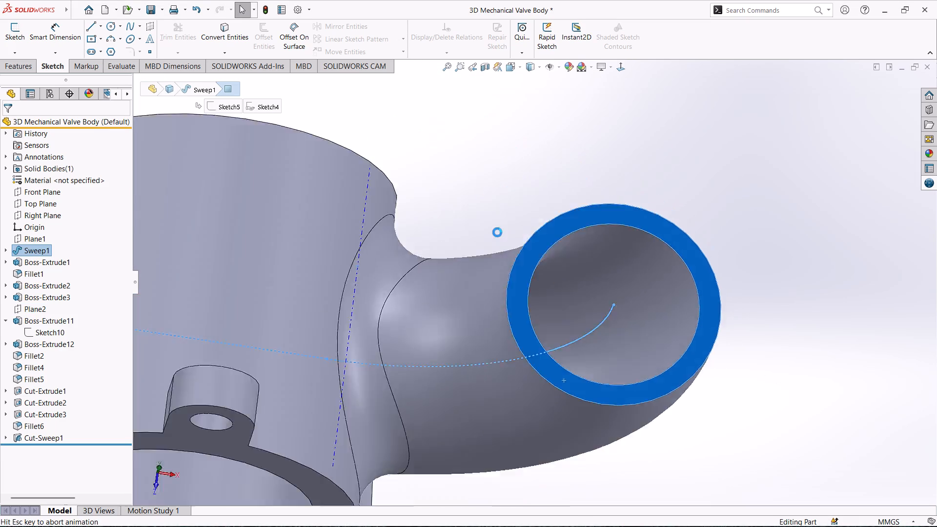
scroll(755, 245, "down", 4)
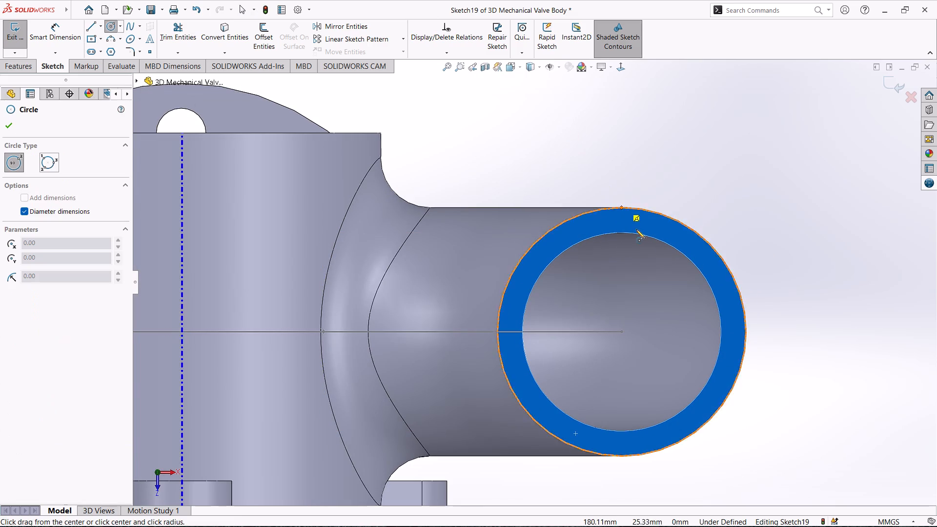
left_click(620, 334)
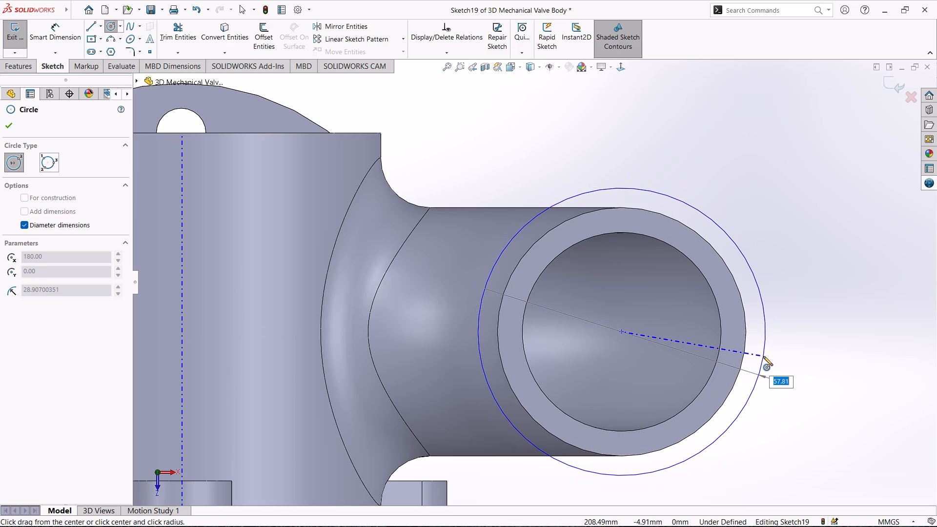
type("60")
key("Return")
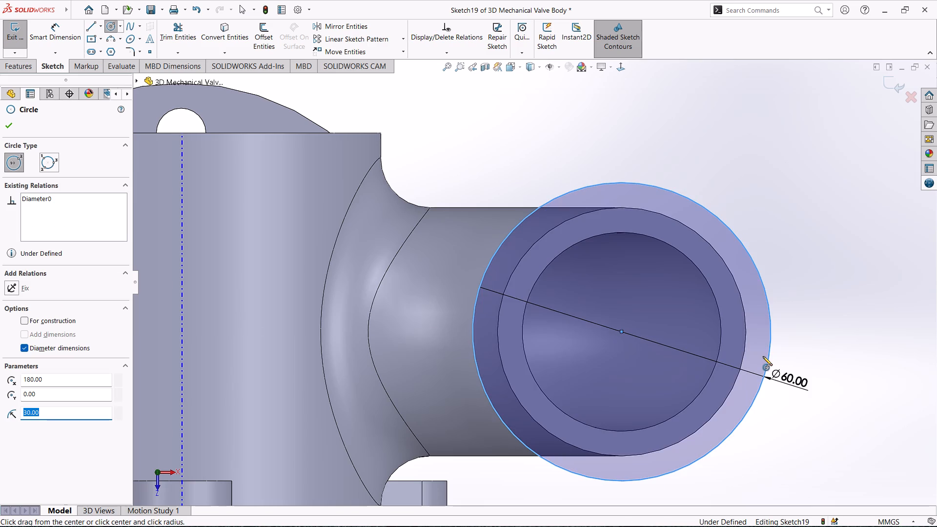
Draw two concentric circles of 15 mm and 30 mm diameter directly above the 60 mm circle.
scroll(680, 140, "down", 1)
scroll(680, 140, "up", 2)
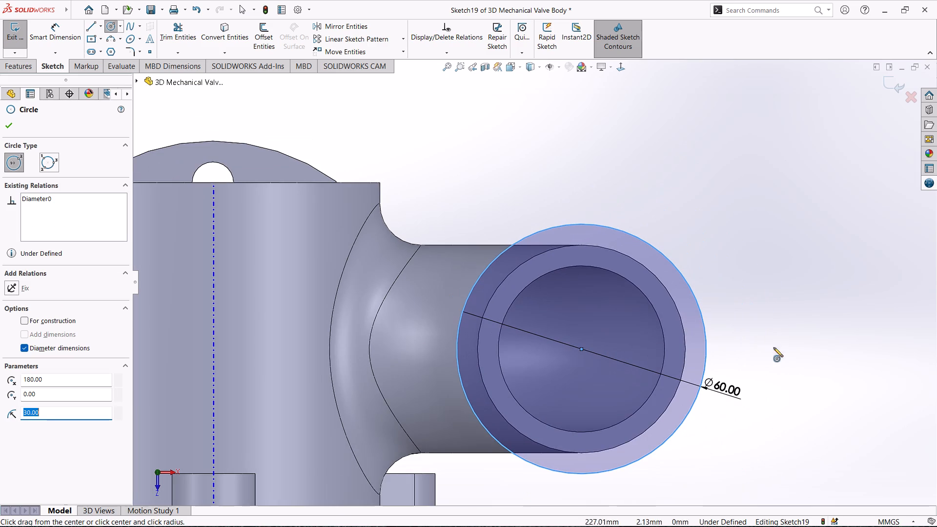
scroll(740, 419, "down", 2)
scroll(664, 462, "up", 1)
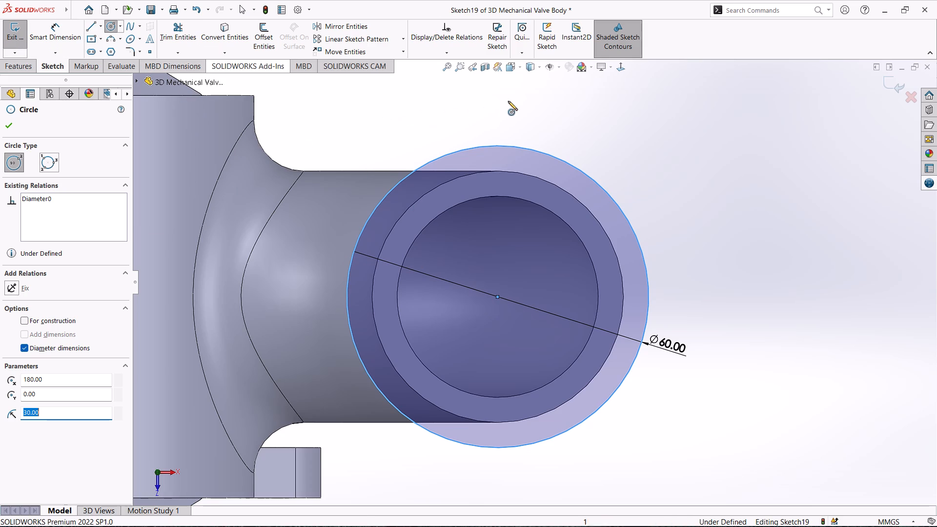
scroll(511, 93, "down", 1)
scroll(511, 98, "up", 2)
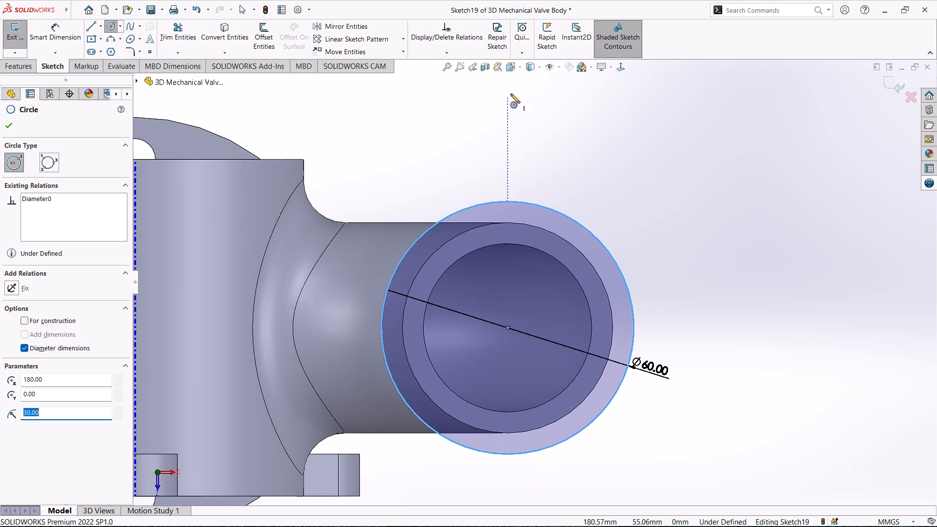
left_click(510, 109)
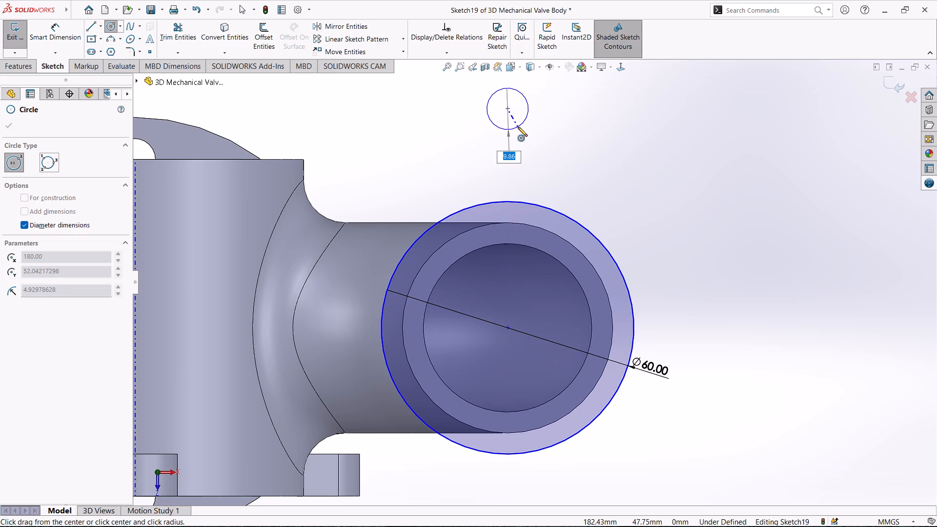
type("15")
key("Return")
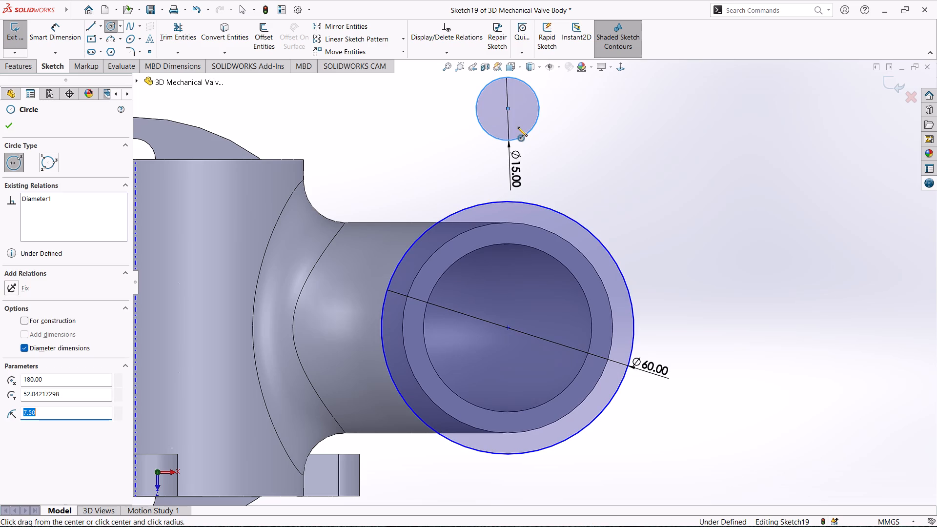
left_click(506, 108)
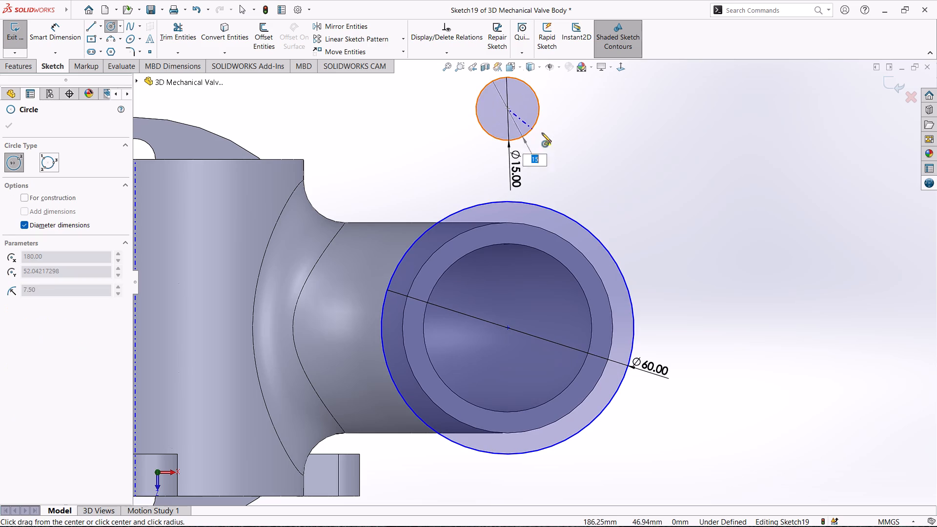
type("30")
key("Return")
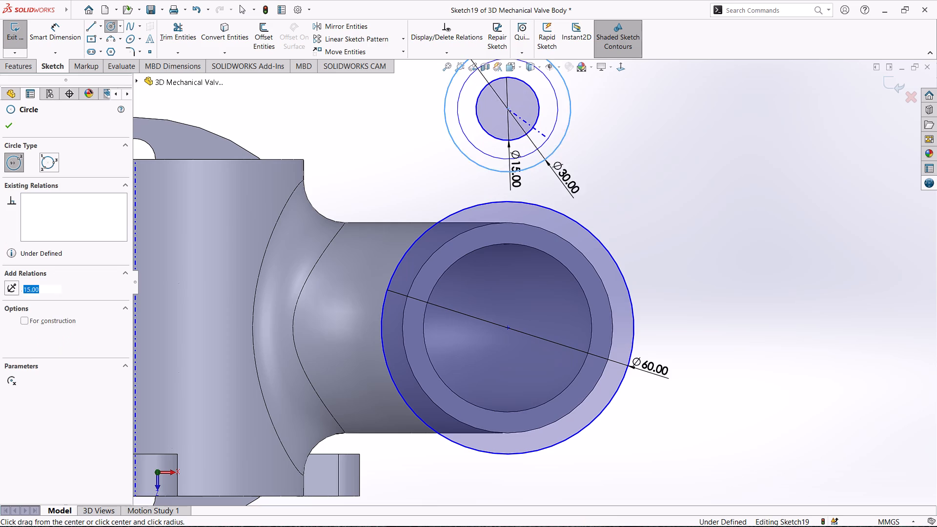
key("Escape")
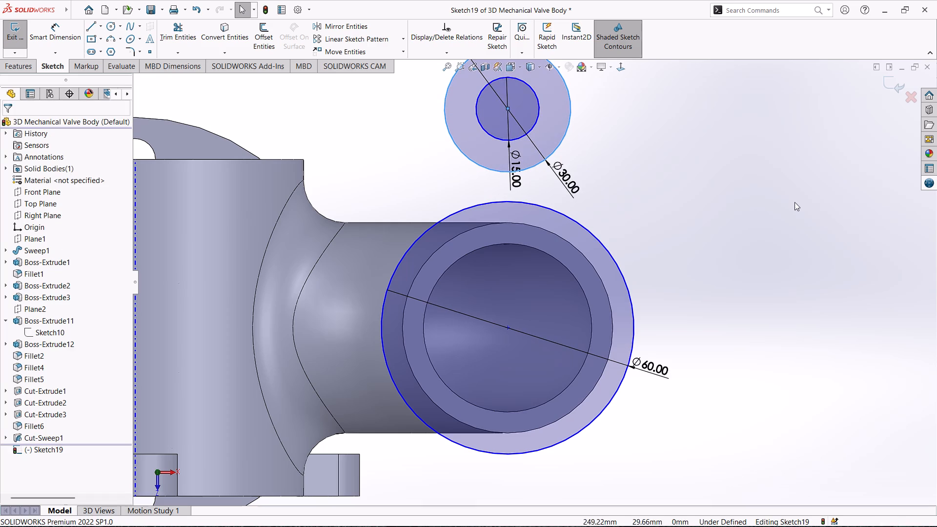
Dimension the centre distance between the small concentric circles and the 60 mm circle as 50 mm.
right_click_drag(794, 202, 766, 122)
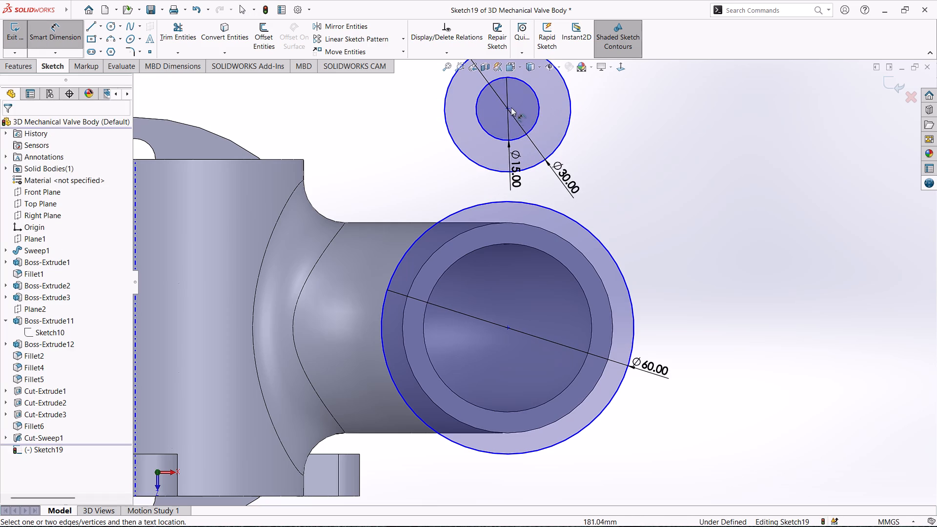
left_click(507, 108)
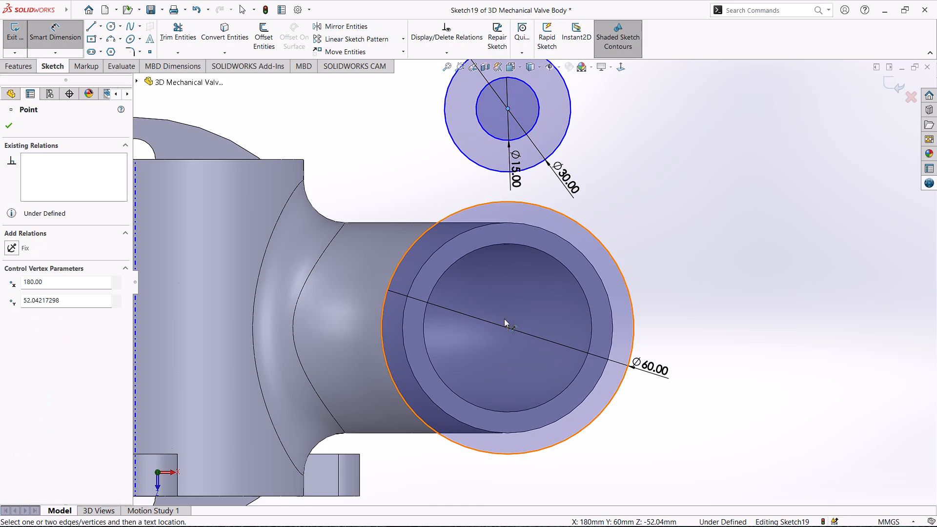
left_click(508, 327)
left_click(676, 247)
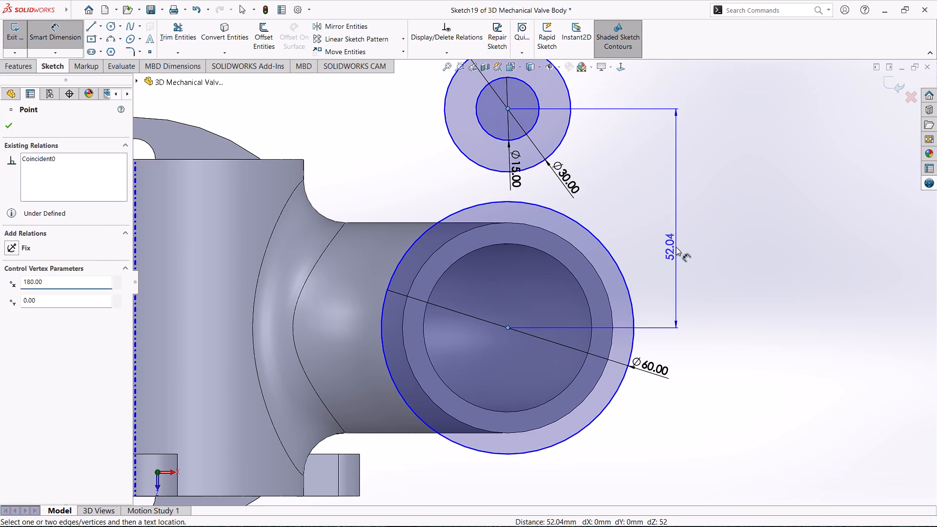
type("50")
key("Return")
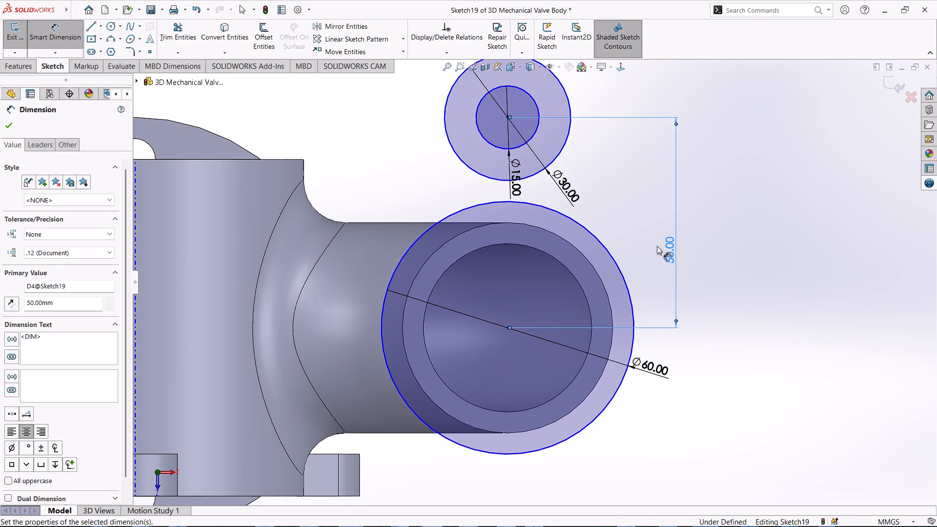
key("Escape")
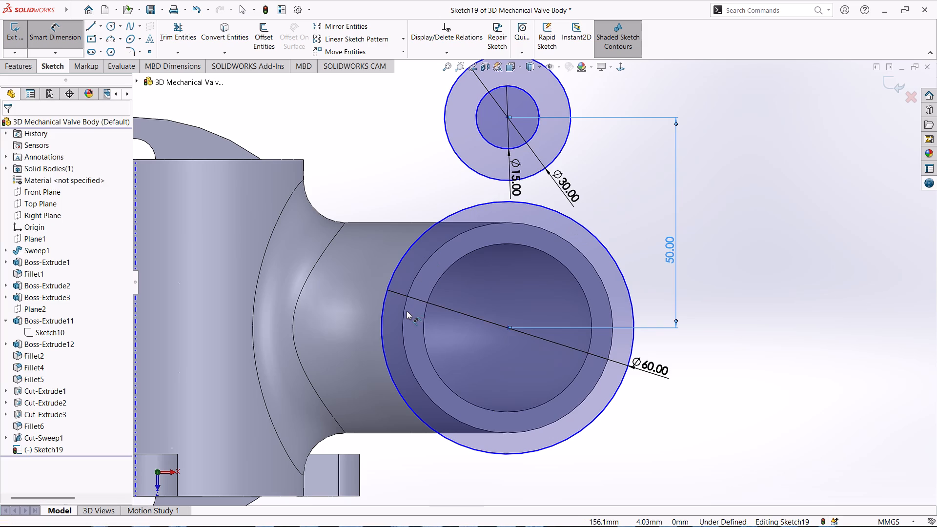
Add a vertical relation between the centre of the 60 mm circle and the centre of the small concentric circles.
left_click(508, 328, "ctrl")
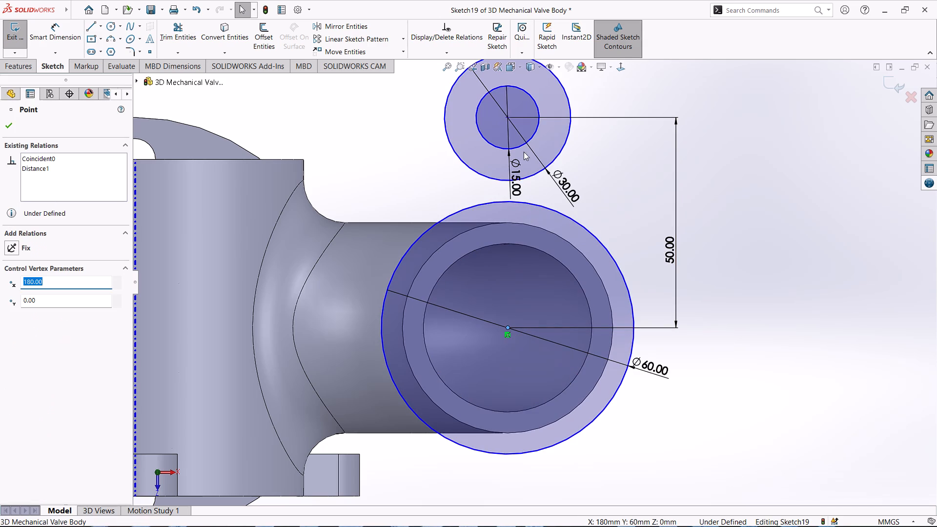
left_click(508, 116, "ctrl")
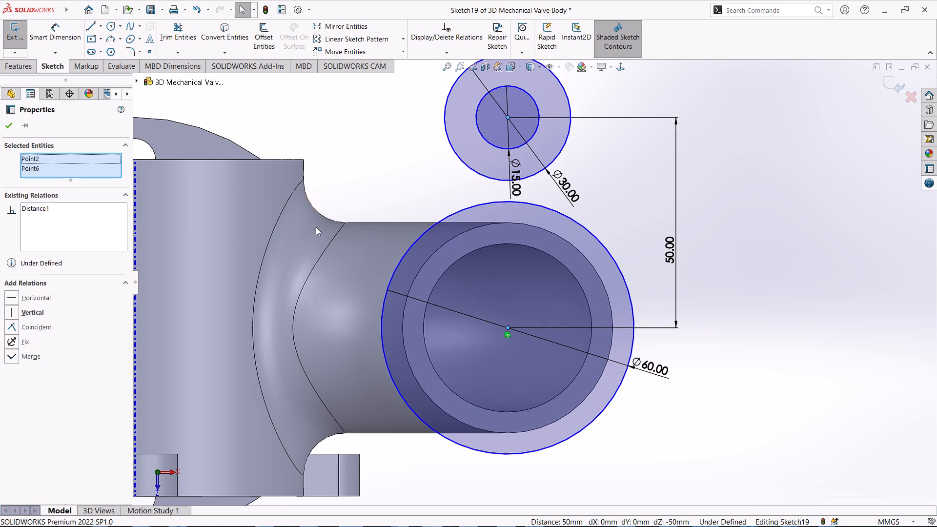
left_click(35, 311)
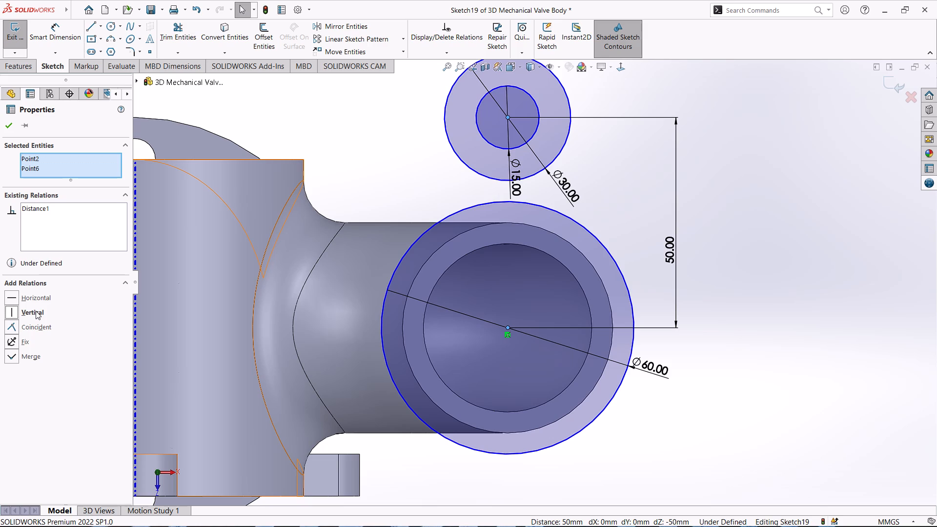
Dimension the horizontal distance from the origin to the centre of the 60 mm circle as 180 mm.
scroll(306, 342, "down", 1)
scroll(306, 342, "up", 2)
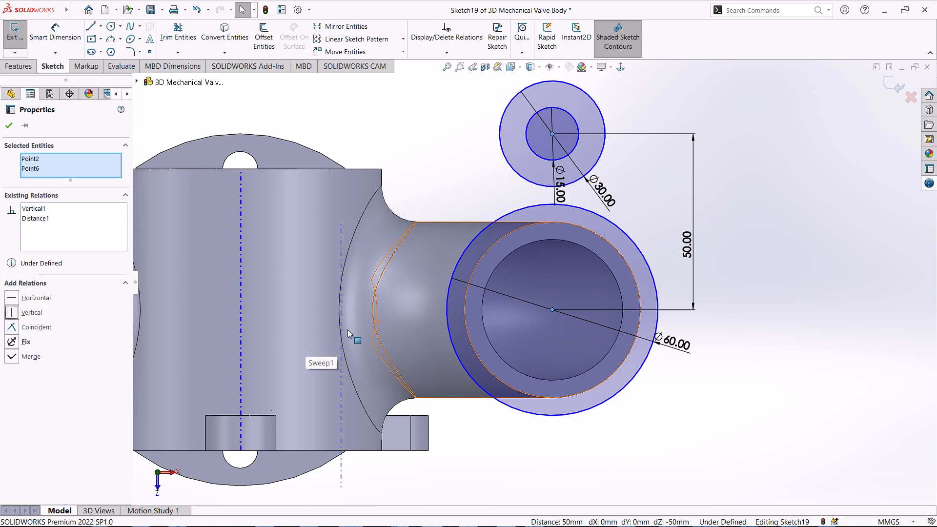
scroll(371, 317, "up", 1)
scroll(289, 322, "up", 2)
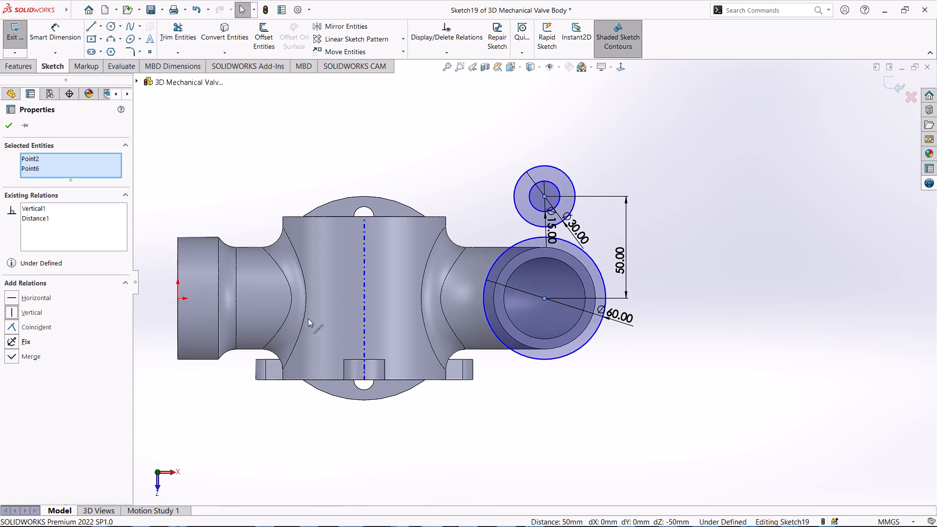
scroll(312, 313, "down", 1)
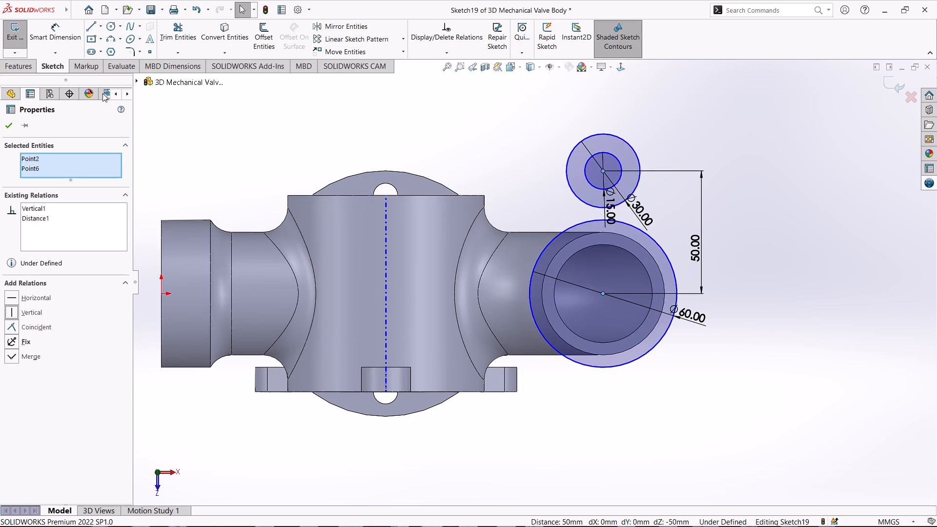
left_click(49, 35)
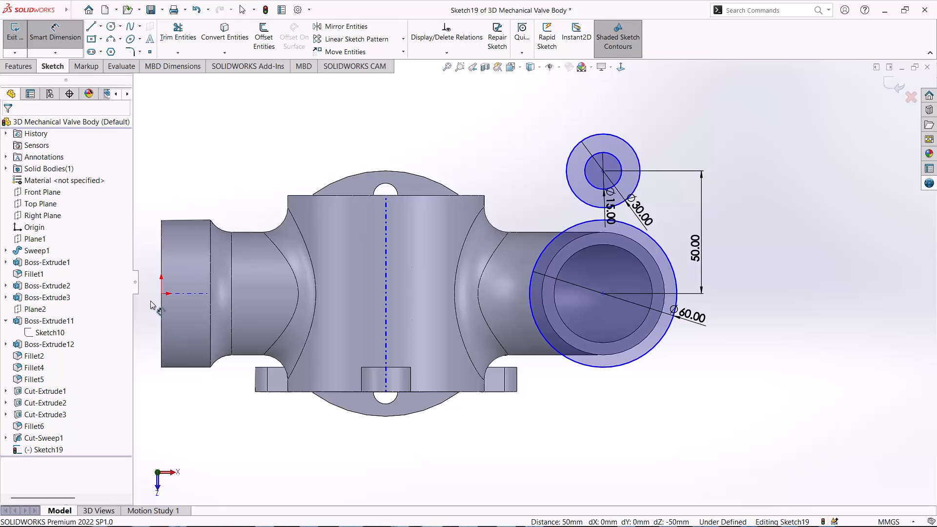
left_click(160, 293)
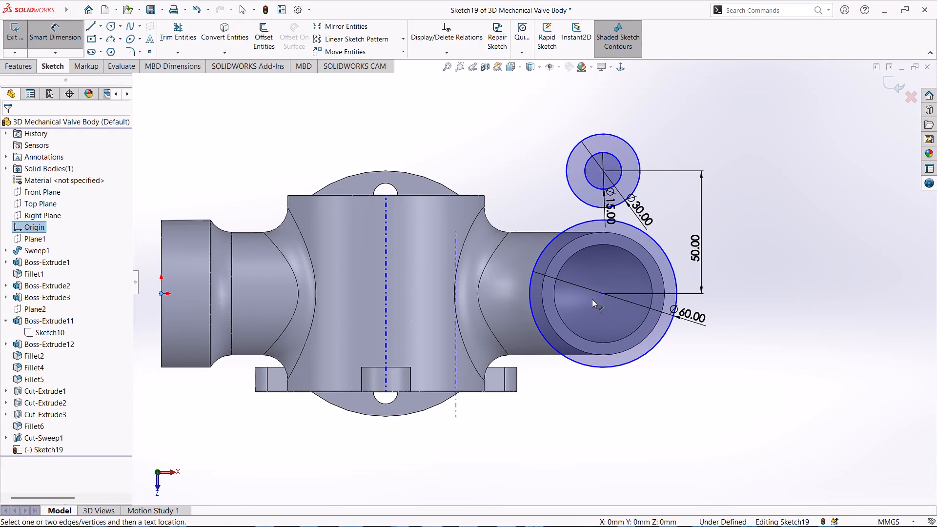
left_click(603, 293)
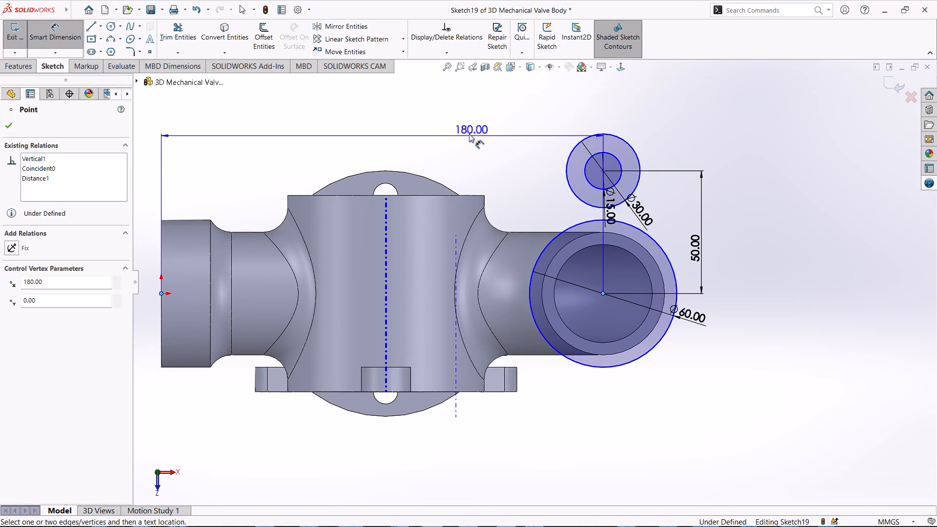
left_click(468, 133)
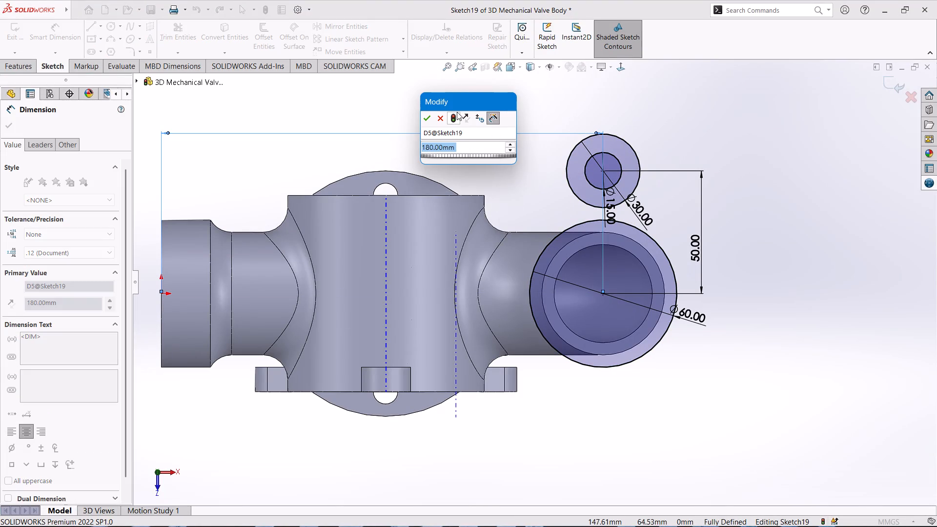
left_click(427, 117)
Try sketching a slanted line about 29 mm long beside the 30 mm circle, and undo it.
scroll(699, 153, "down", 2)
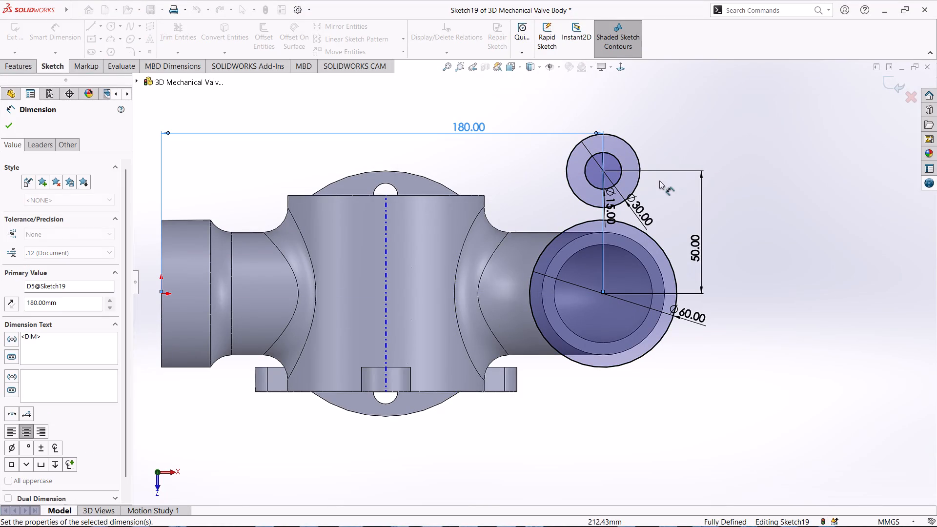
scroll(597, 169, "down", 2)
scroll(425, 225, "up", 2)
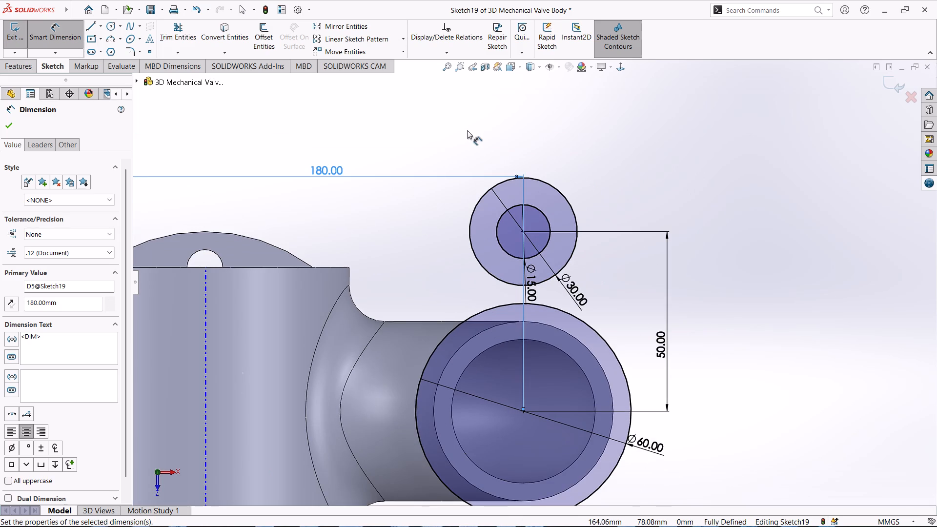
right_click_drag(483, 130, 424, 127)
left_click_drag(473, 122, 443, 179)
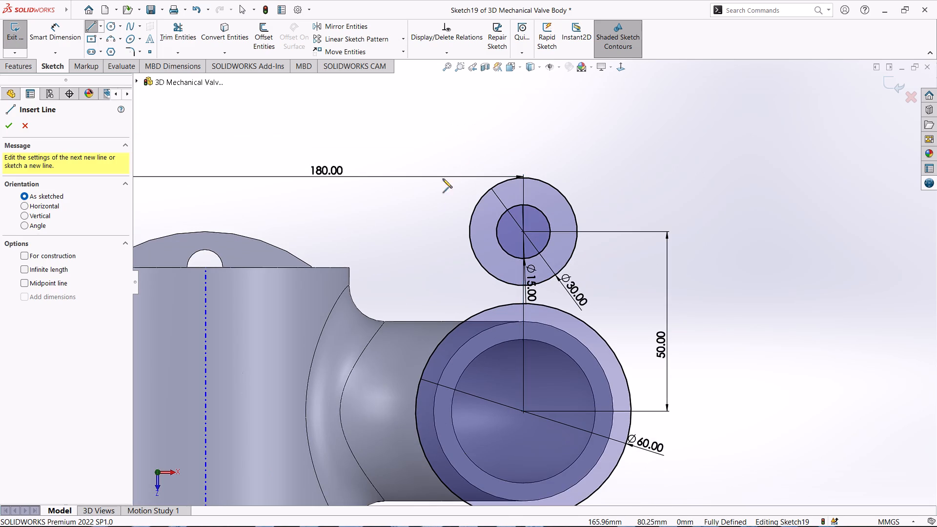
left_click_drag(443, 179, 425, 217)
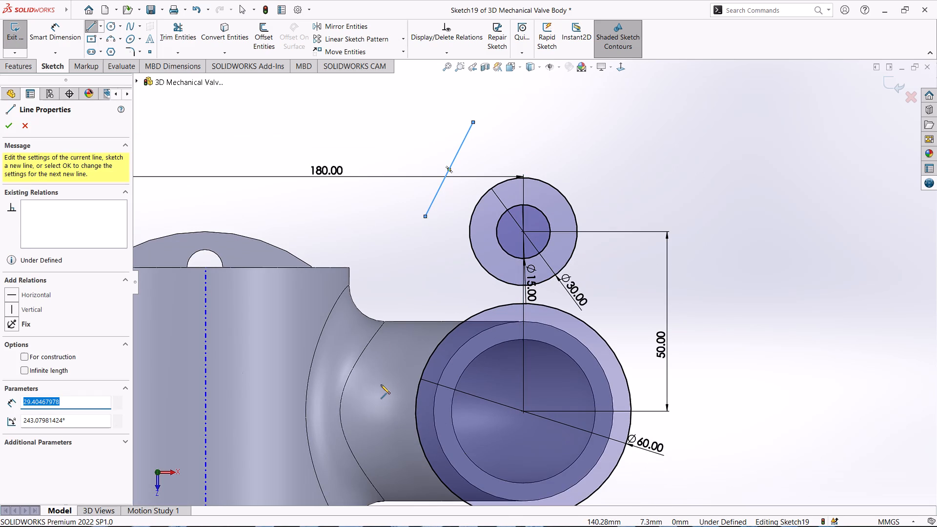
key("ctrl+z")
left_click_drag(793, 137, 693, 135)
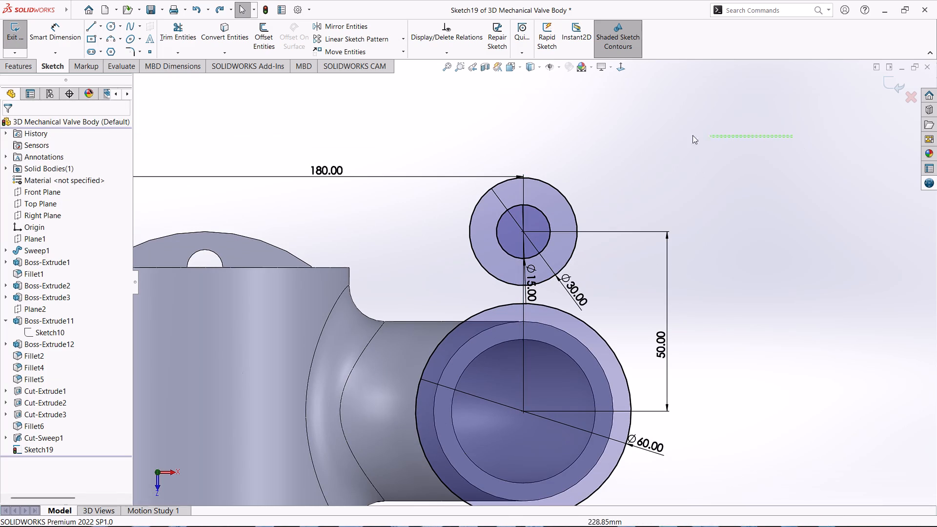
Sketch a slanted line about 86 mm long beside the 30 mm circle, running down toward the 60 mm circle.
left_click_drag(693, 135, 624, 136)
right_click_drag(631, 143, 532, 142)
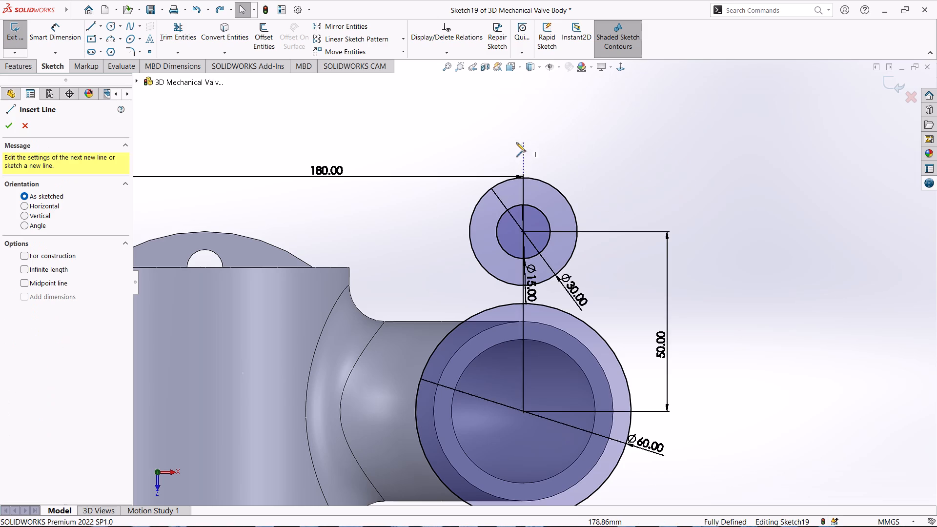
left_click(503, 140)
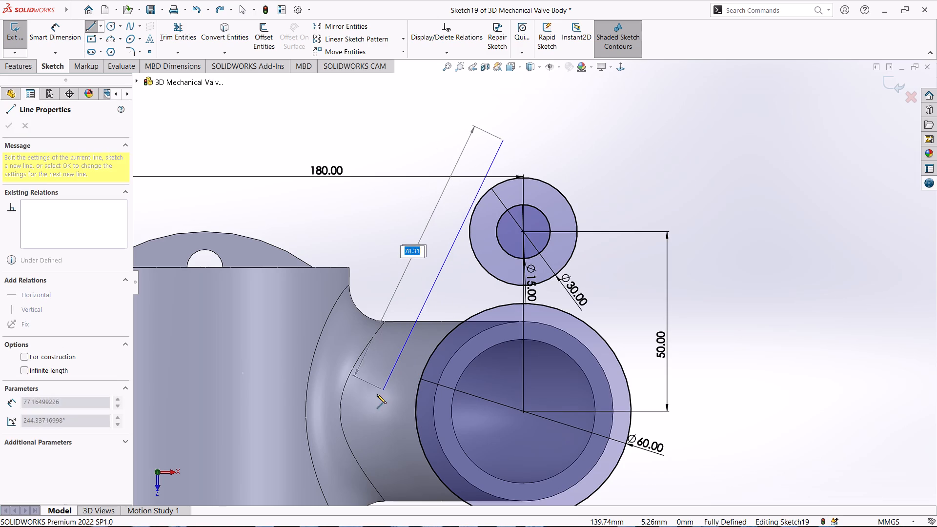
left_click(365, 414)
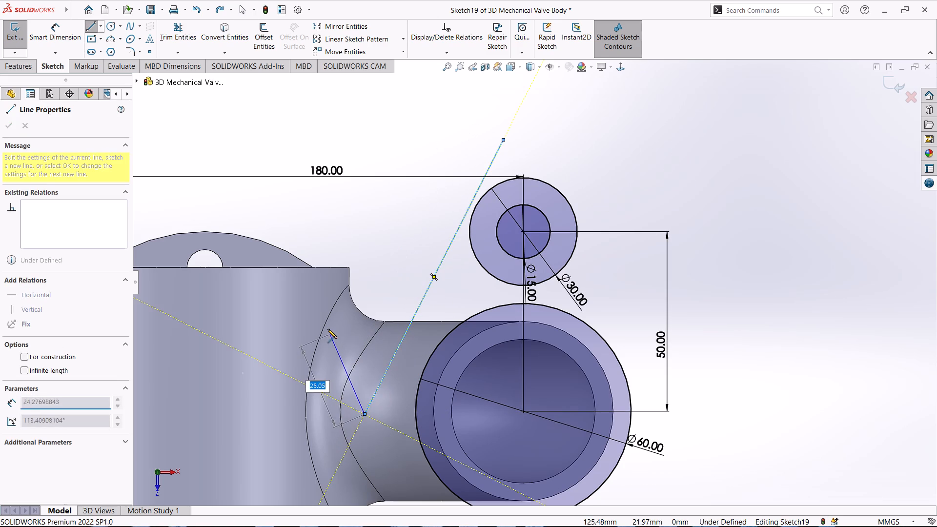
key("Escape")
key("Escape")
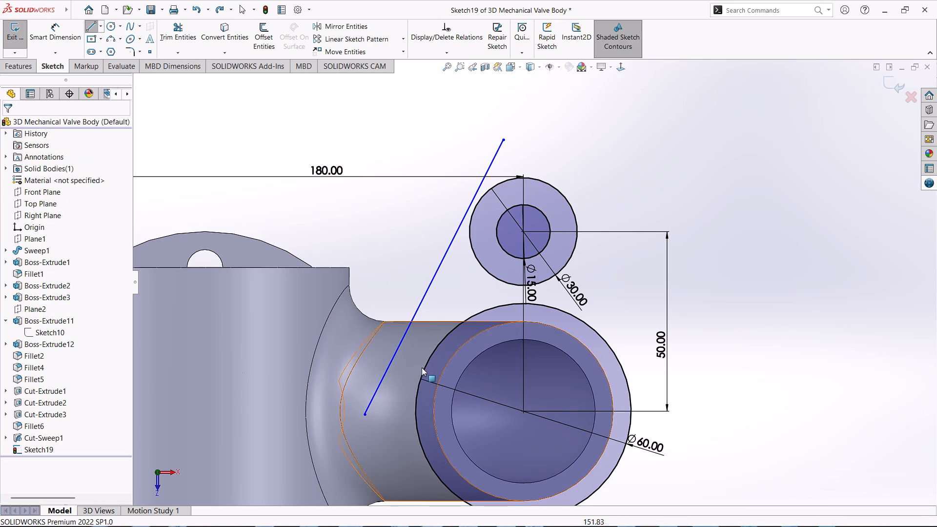
Add a tangent relation between the slanted line and the 30 mm circle.
left_click(467, 230, "ctrl")
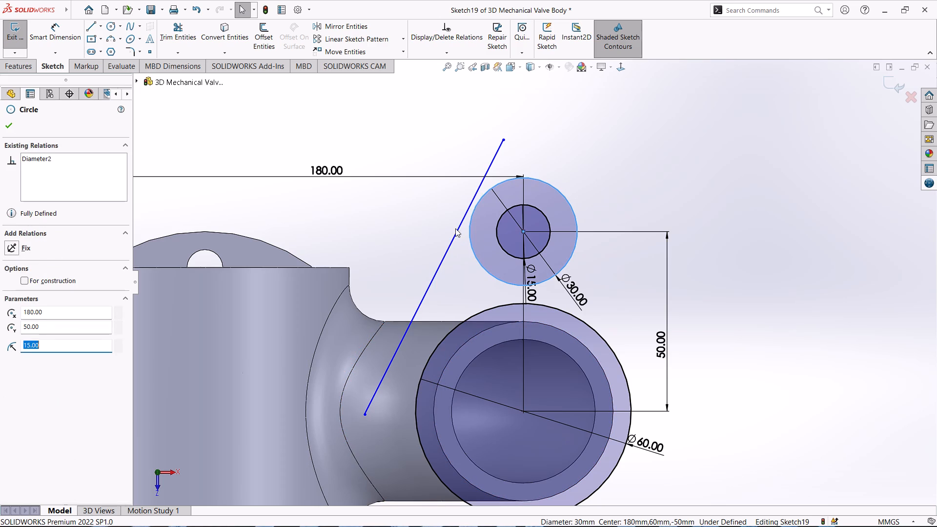
left_click(459, 235, "ctrl")
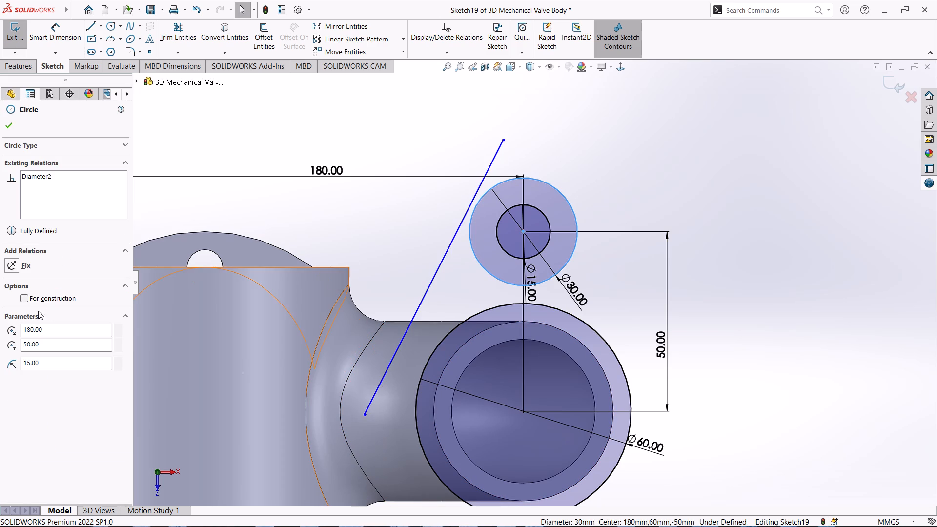
key("Escape")
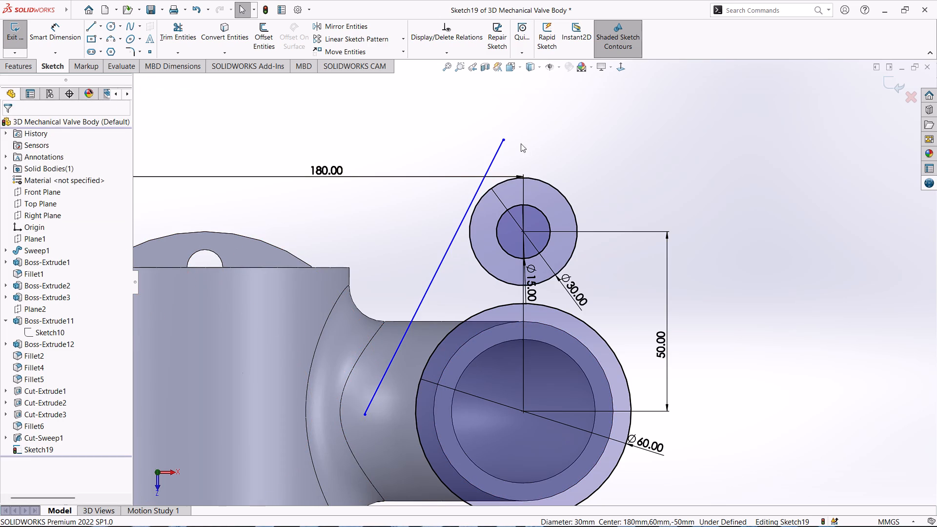
left_click(497, 151, "ctrl")
left_click(483, 193, "ctrl")
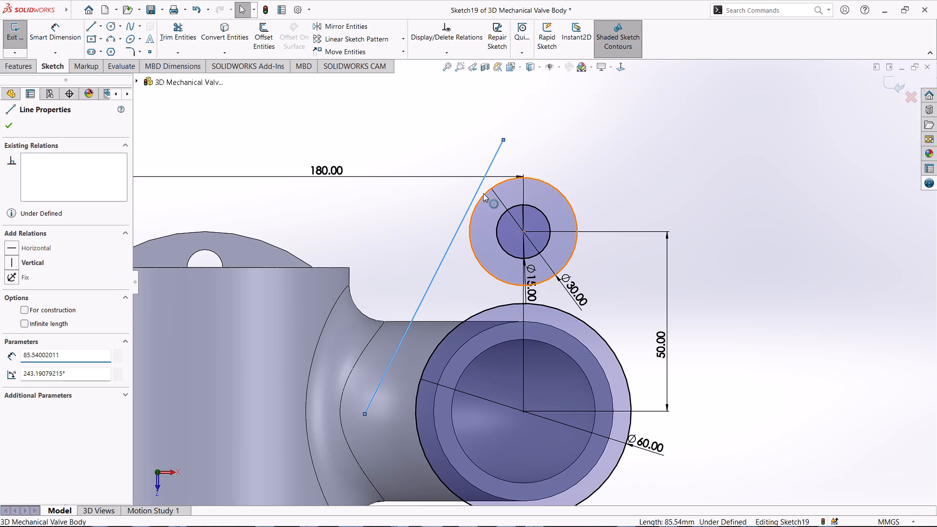
left_click(46, 302)
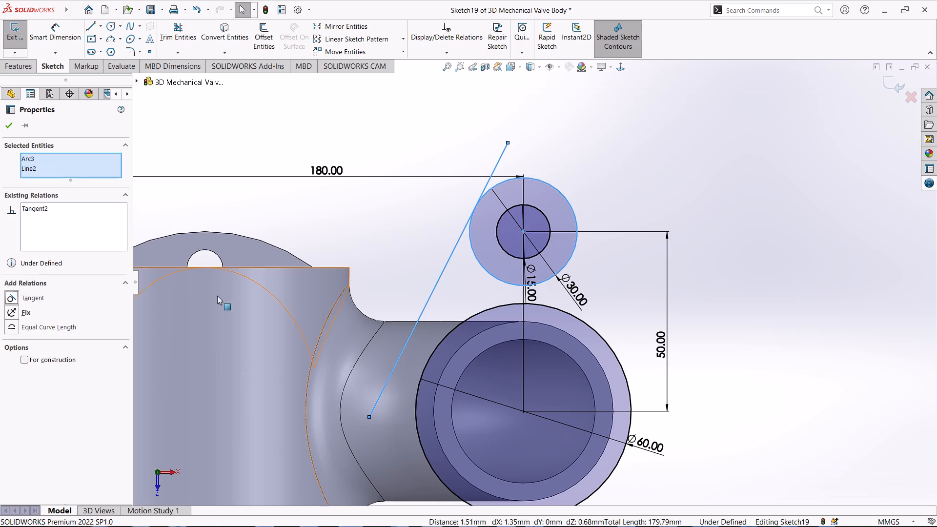
Add a tangent relation between the slanted line and the 60 mm circle.
scroll(399, 315, "down", 1)
scroll(433, 324, "up", 3)
scroll(477, 364, "down", 2)
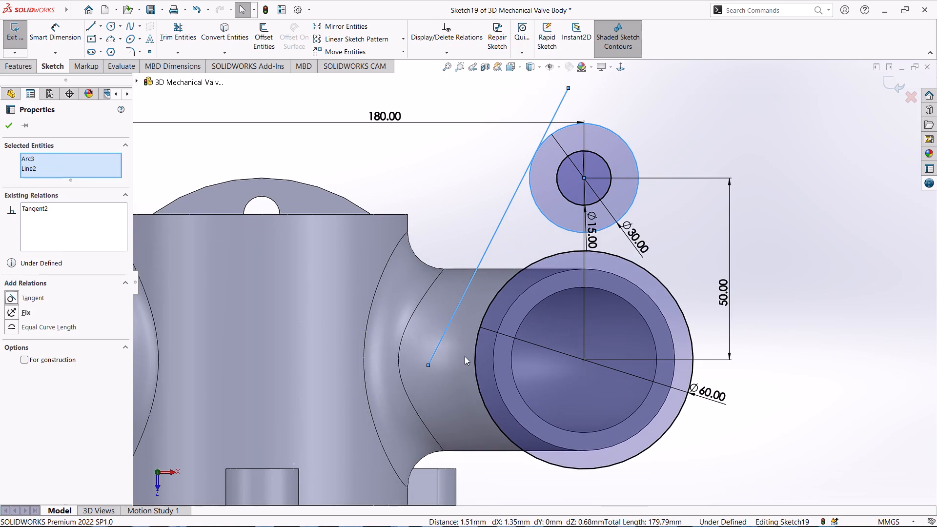
key("Escape")
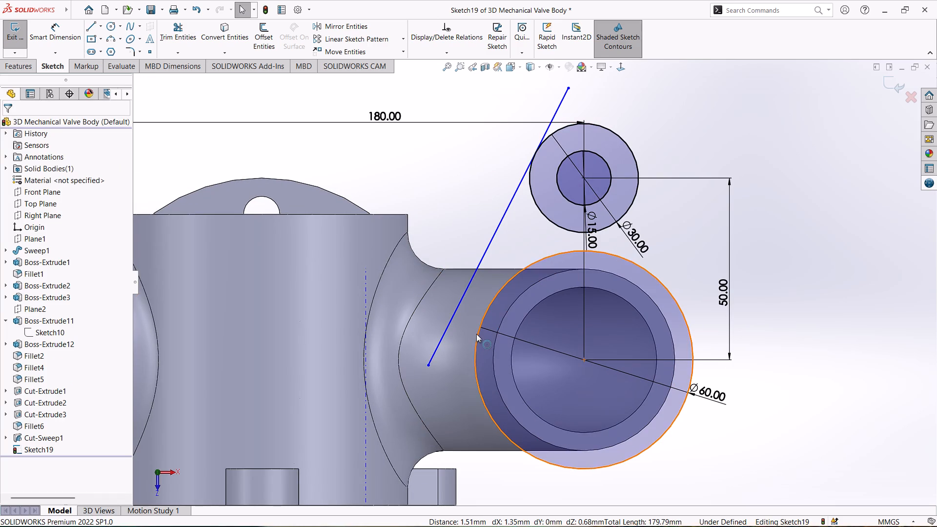
left_click(476, 334, "ctrl")
left_click(456, 313, "ctrl")
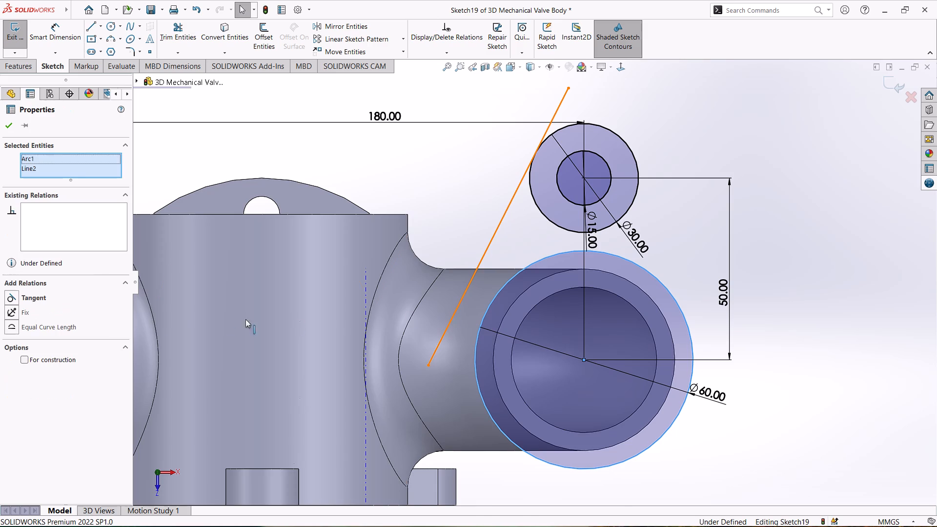
left_click(26, 299)
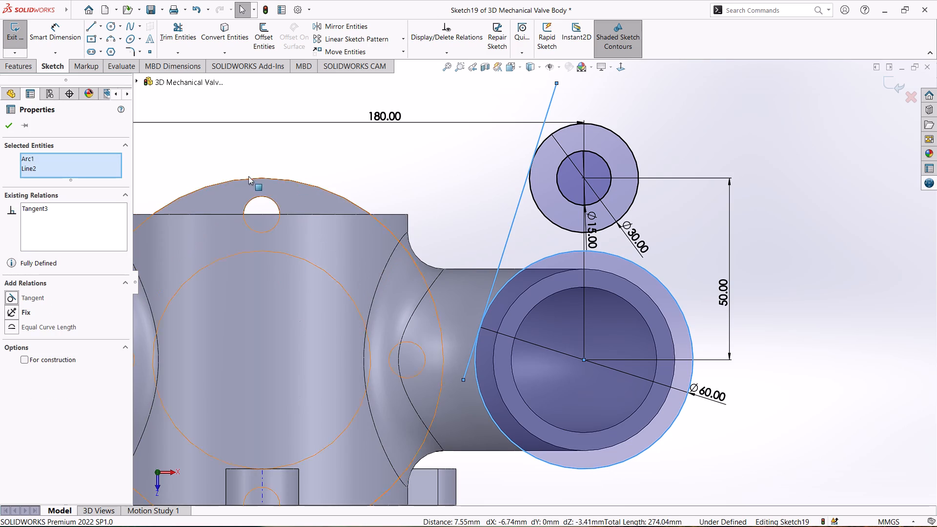
left_click(4, 126)
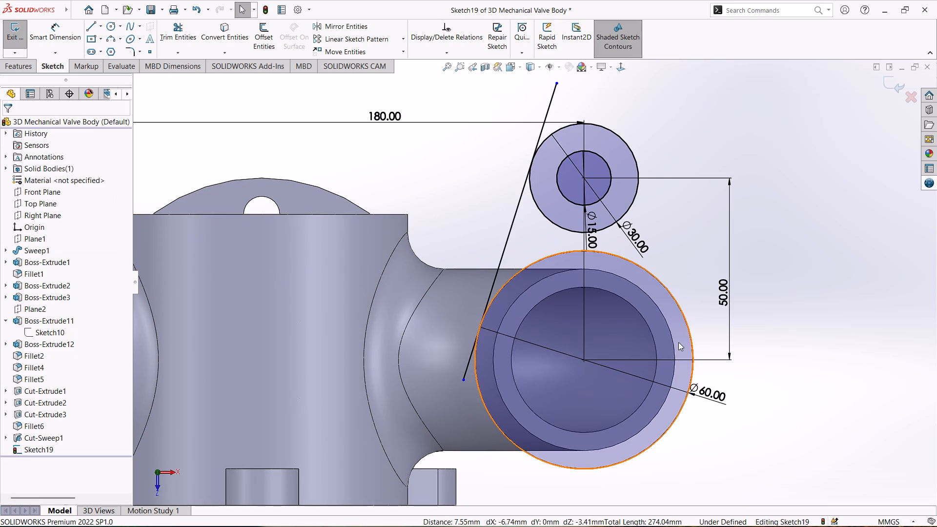
Trim both ends of the slanted line that extend past its tangent points on the 30 mm and 60 mm circles.
key("t")
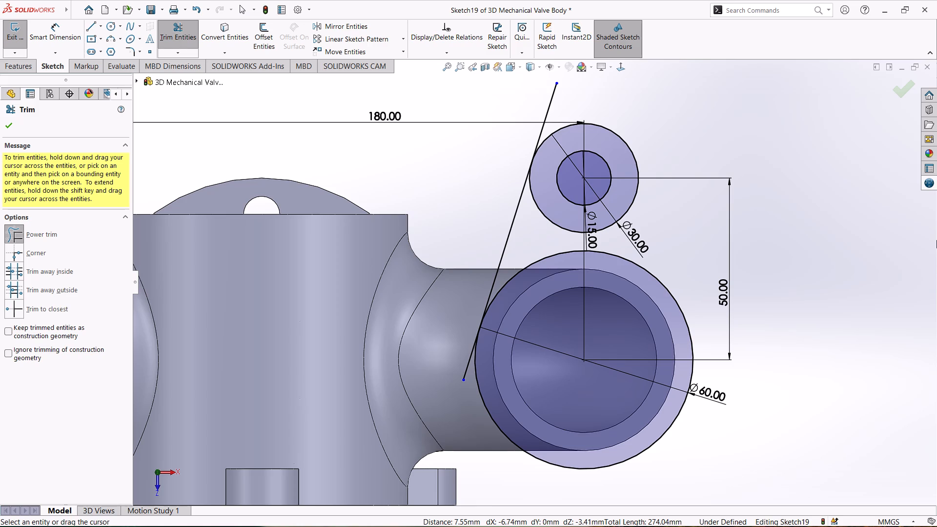
left_click_drag(575, 104, 550, 101)
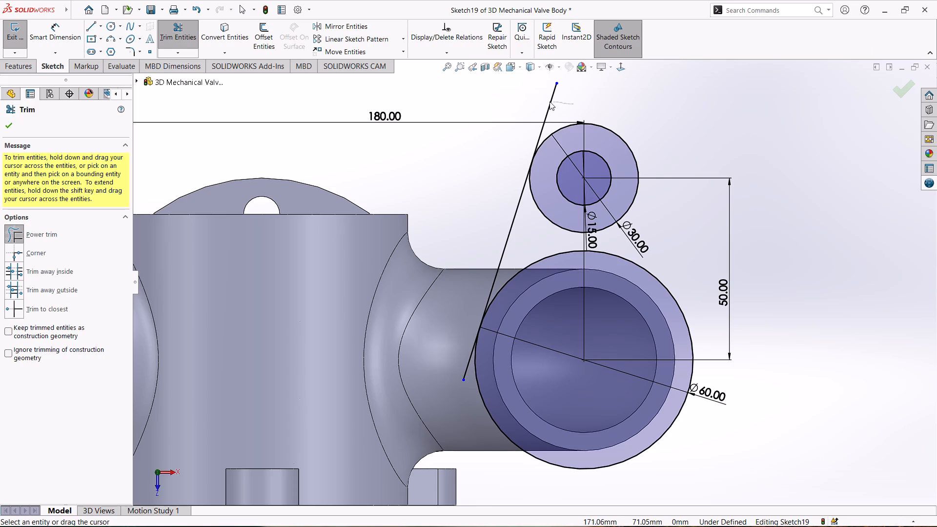
left_click_drag(550, 101, 527, 102)
left_click_drag(471, 402, 470, 402)
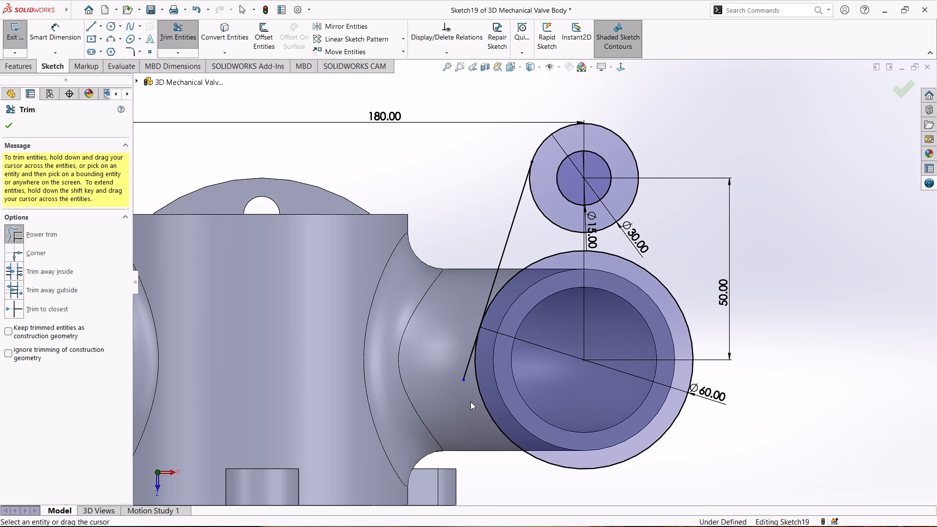
left_click_drag(470, 402, 465, 347)
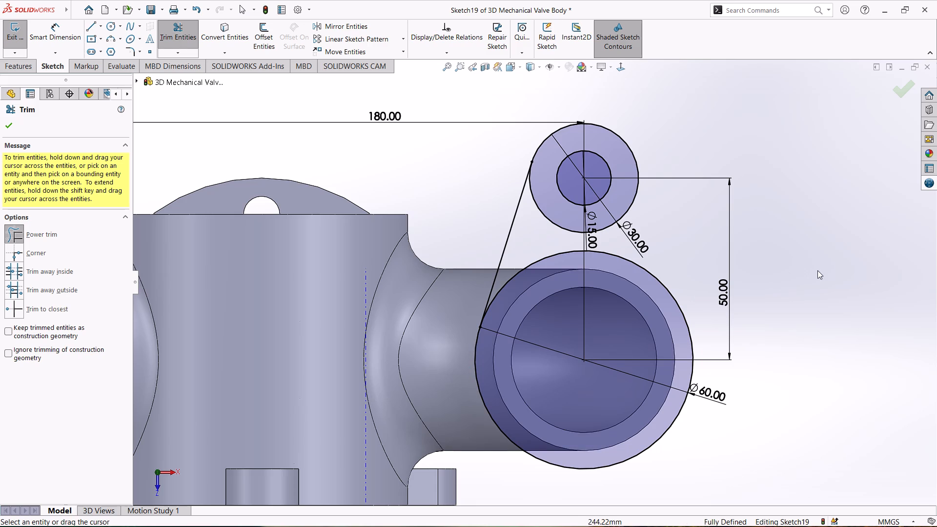
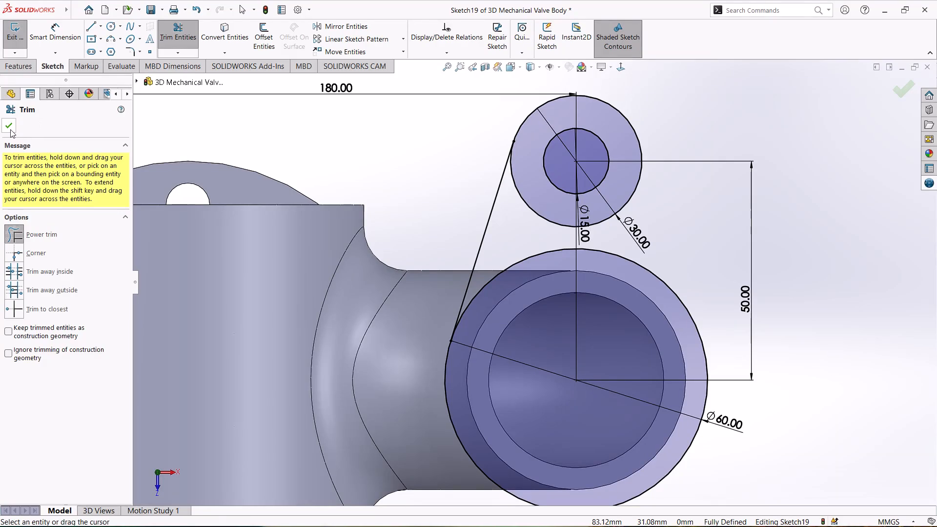
Sketch a vertical construction line about 63 mm long from the 30 mm circle's centre down through the 60 mm circle's centre.
left_click(10, 129)
scroll(431, 204, "up", 1)
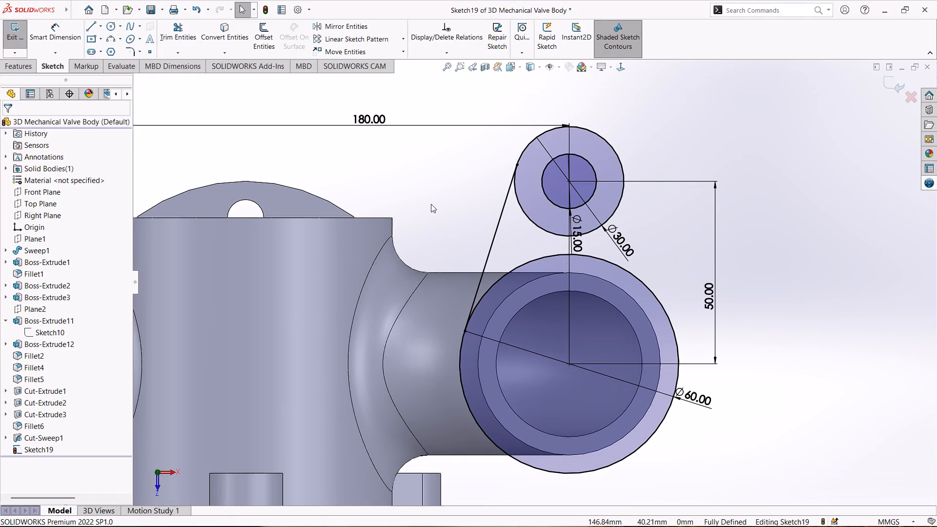
right_click_drag(442, 196, 407, 193)
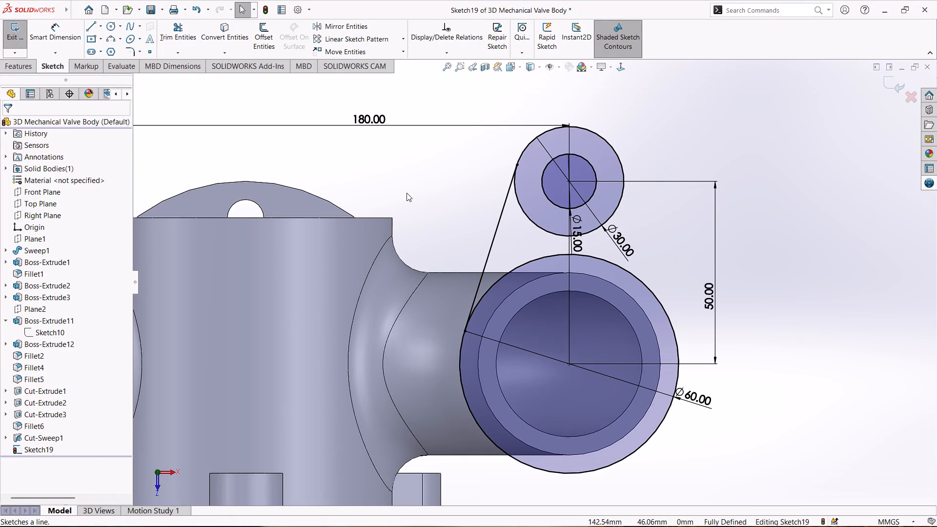
right_click_drag(407, 193, 376, 191)
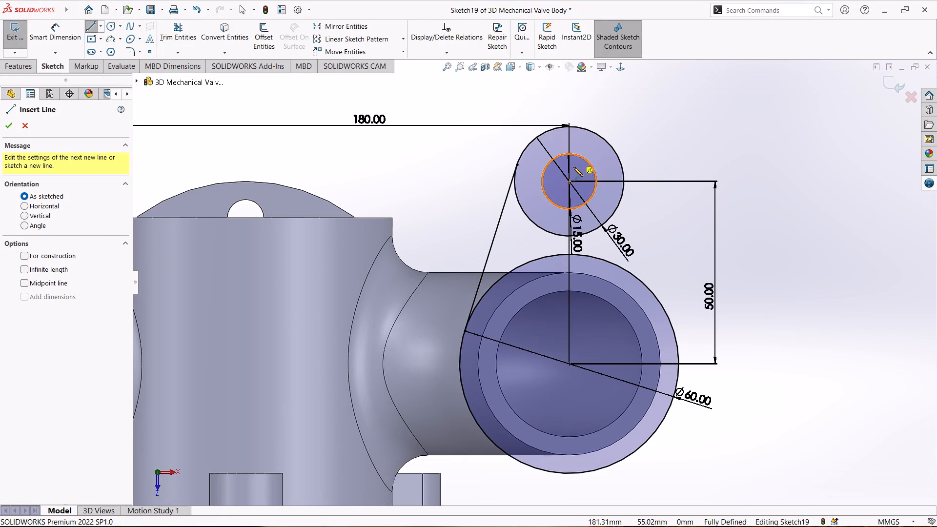
left_click(569, 181)
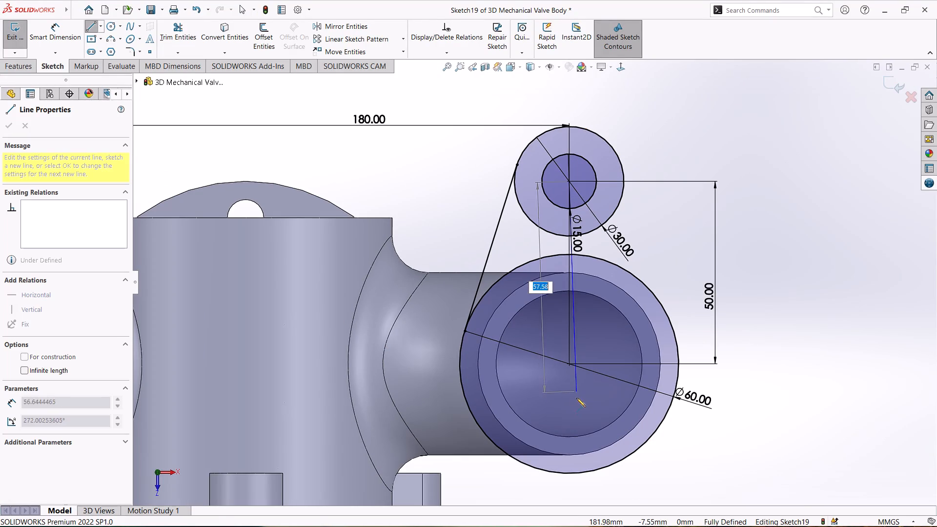
left_click(569, 413)
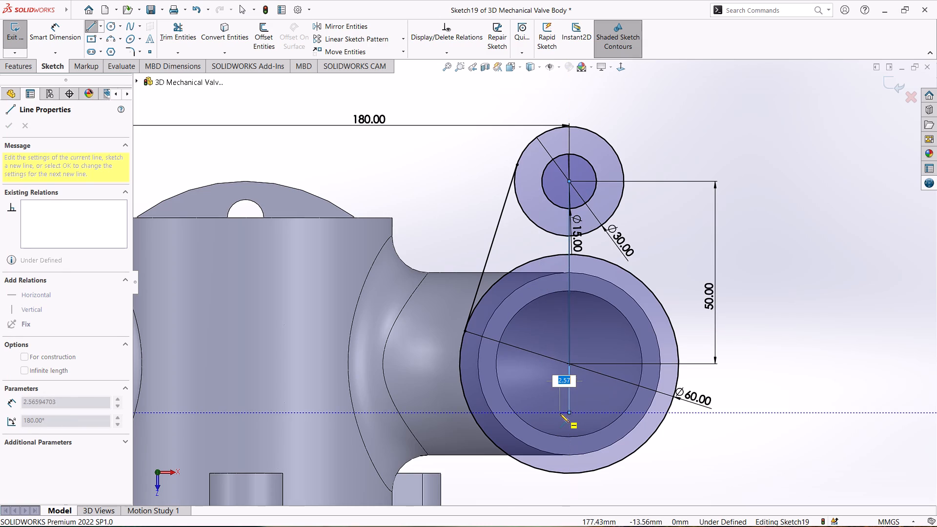
key("Escape")
right_click(567, 406)
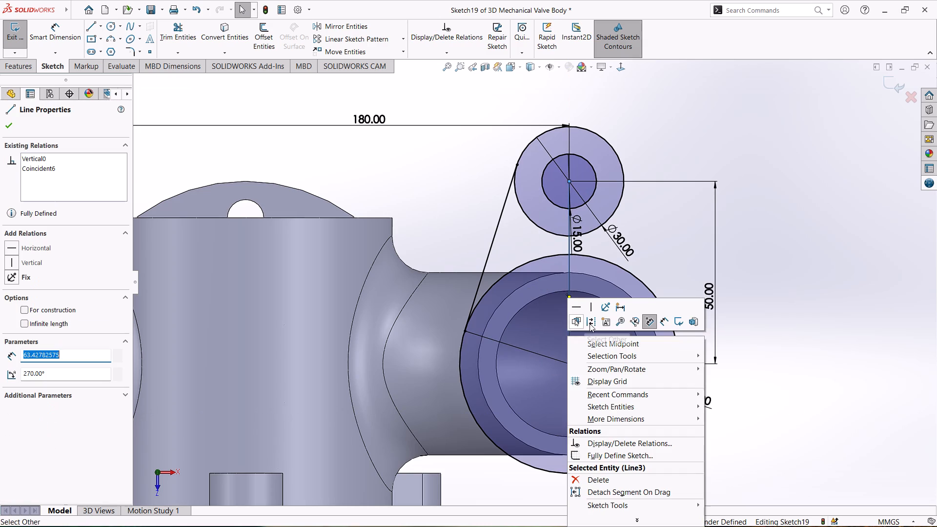
left_click(590, 324)
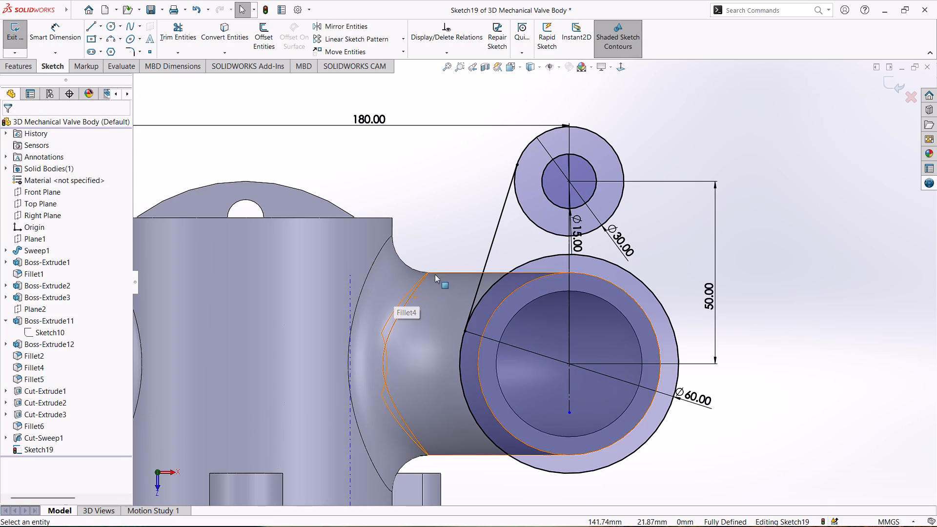
Sketch a horizontal construction line about 47 mm long from the 60 mm circle's centre toward the valve body.
right_click_drag(438, 245, 366, 238)
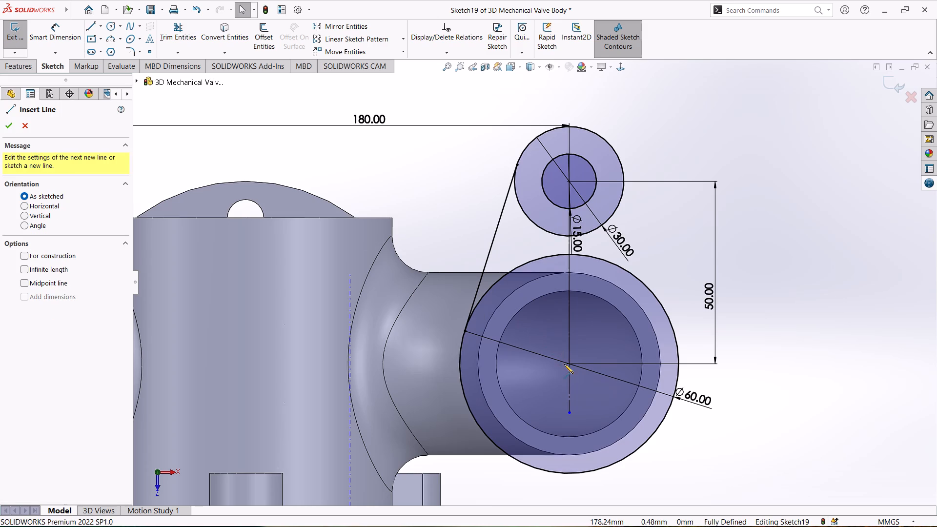
left_click(568, 364)
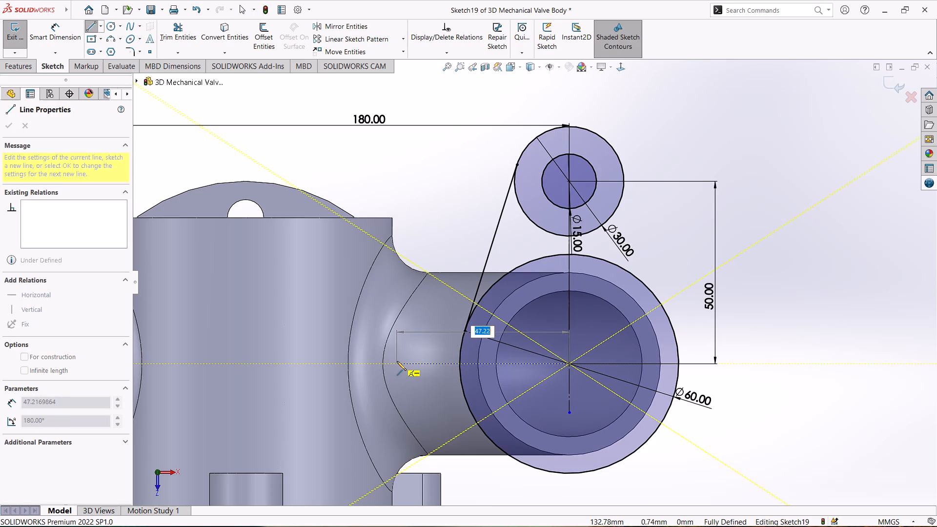
left_click(397, 361)
key("Escape")
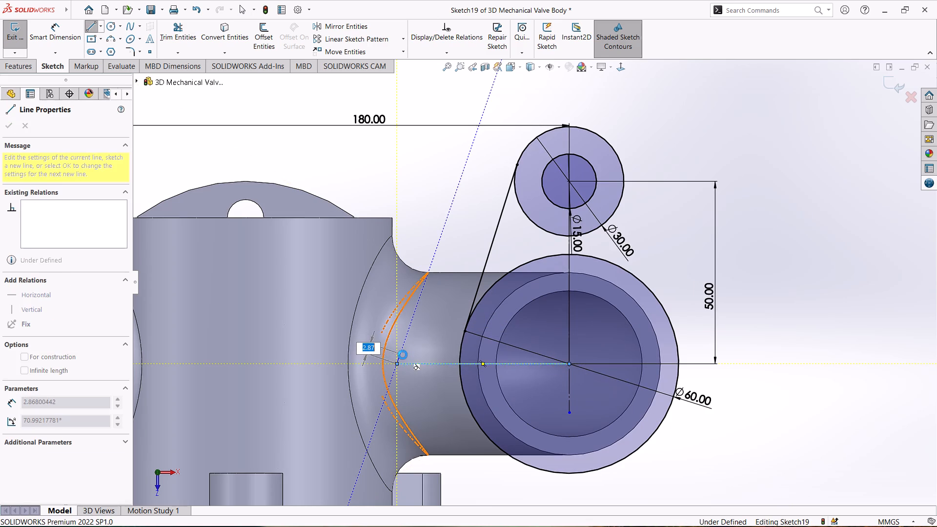
right_click(403, 355)
left_click(421, 333)
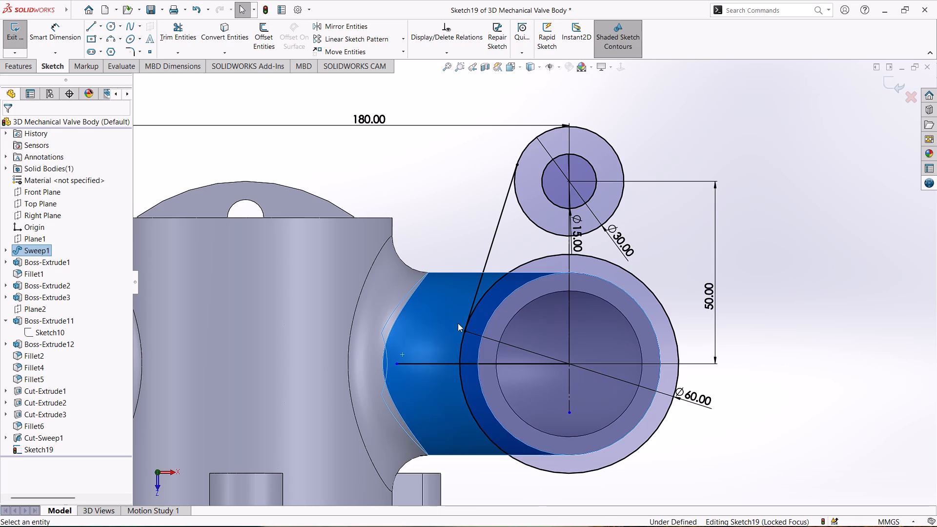
left_click(432, 365)
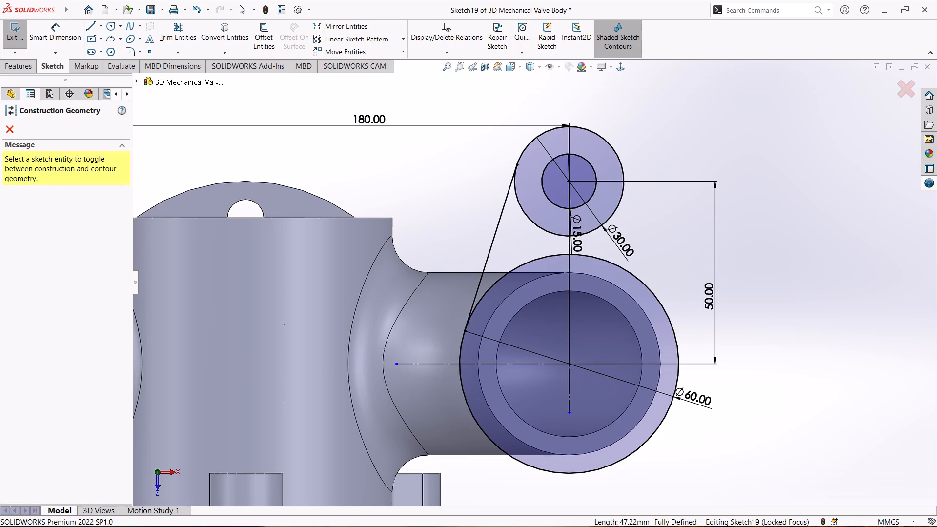
key("Escape")
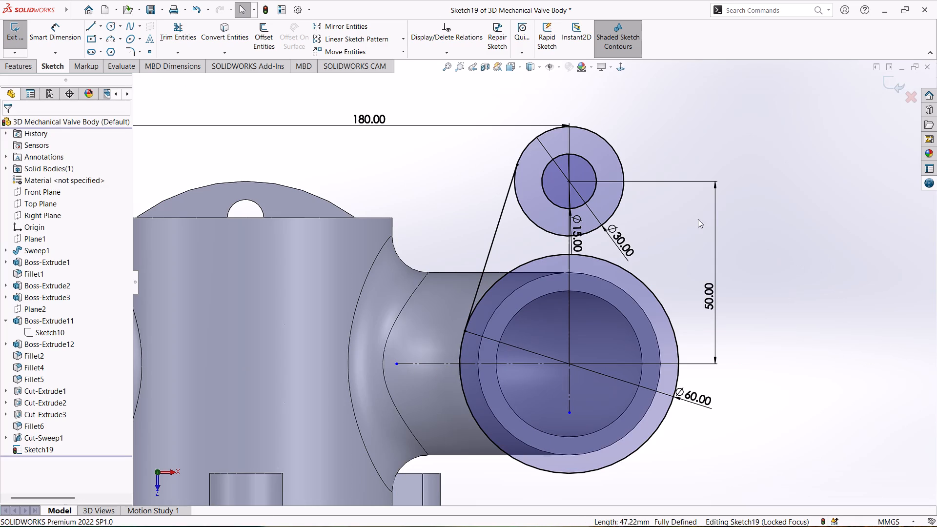
Mirror the slanted tangent line about the vertical construction line.
left_click(339, 27)
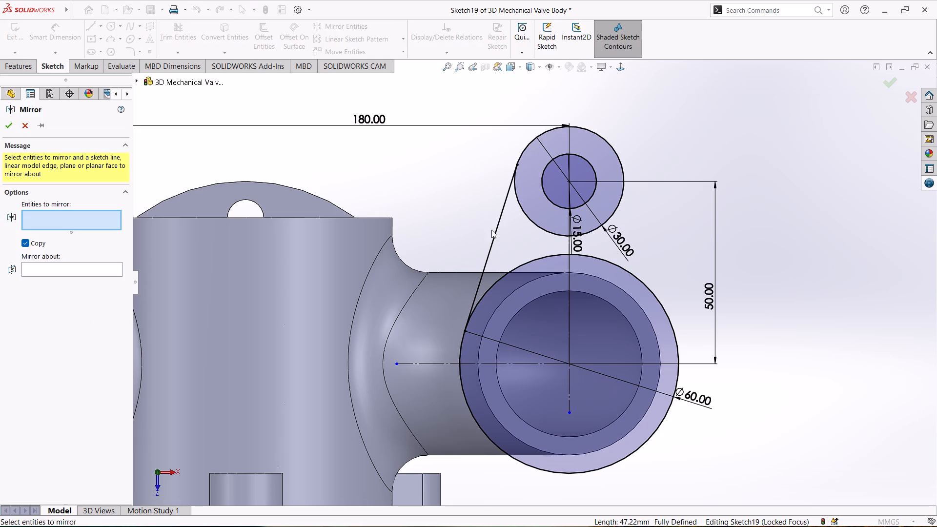
left_click(504, 208)
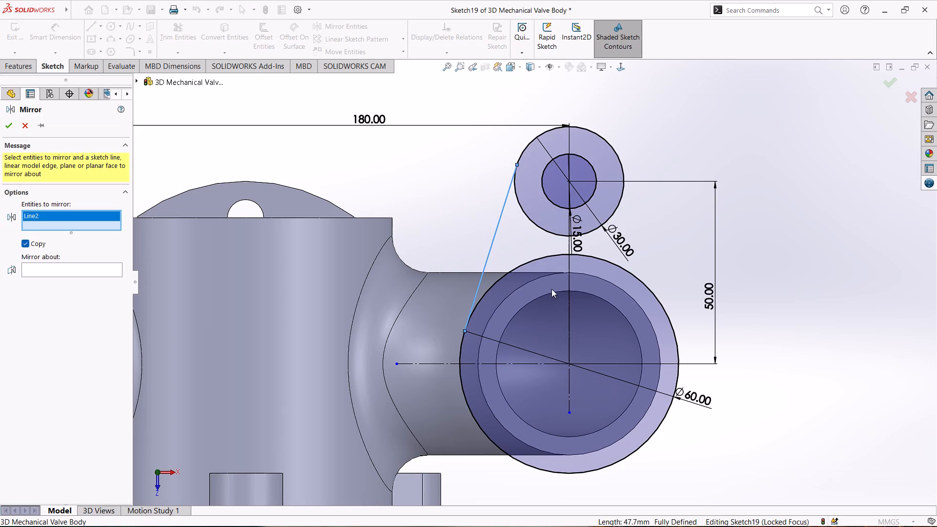
left_click(44, 263)
left_click(92, 272)
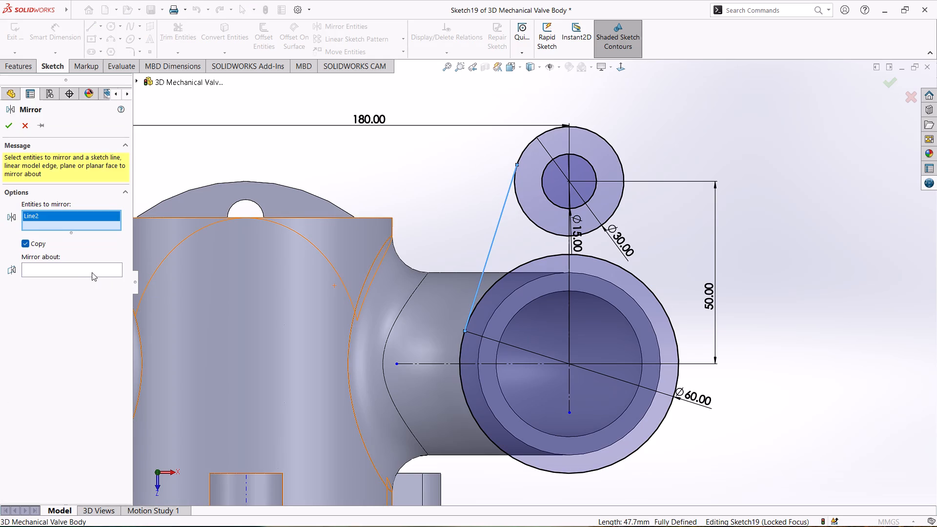
left_click(568, 298)
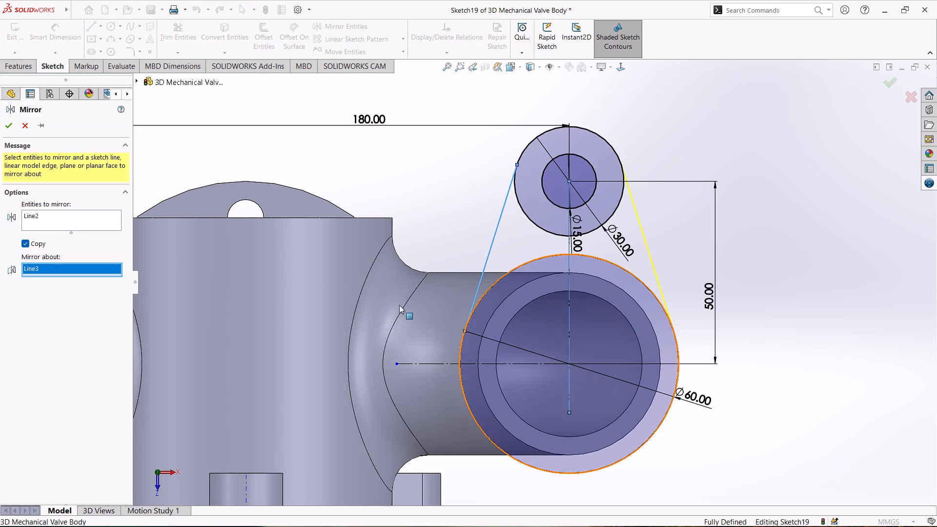
left_click(9, 124)
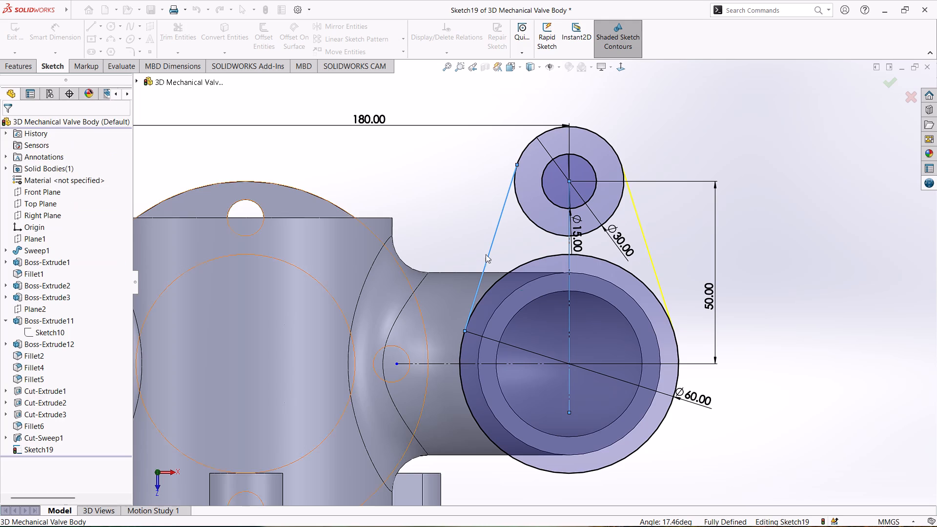
Mirror the 30 mm circle, the 15 mm circle and both tangent lines about the horizontal construction line.
scroll(547, 292, "down", 1)
scroll(547, 292, "up", 2)
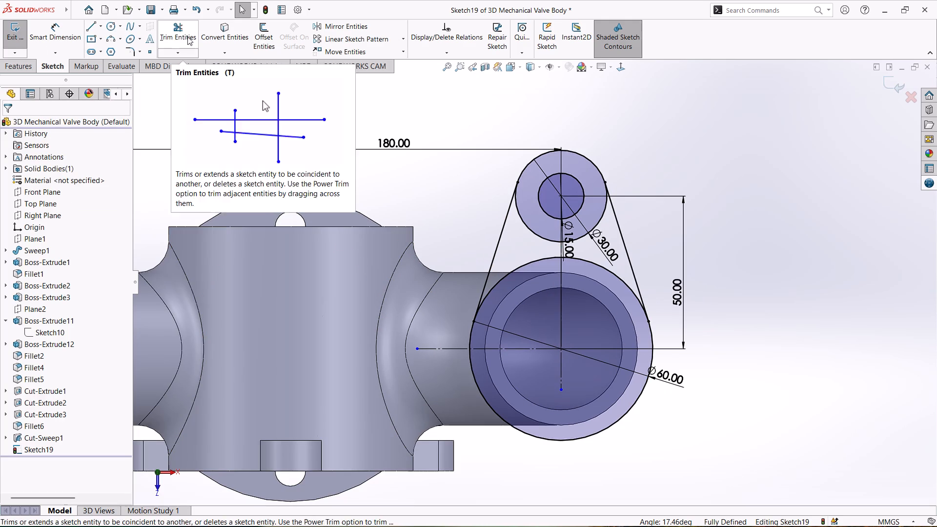
left_click(343, 26)
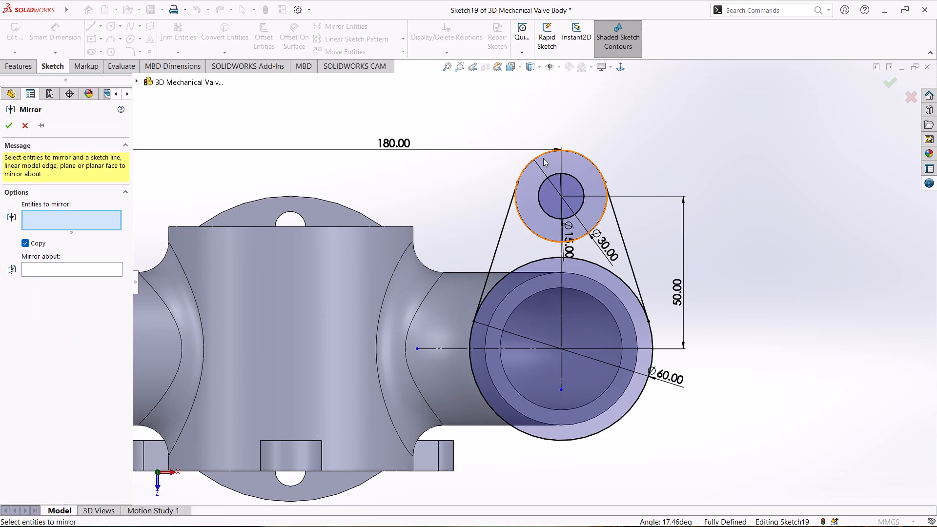
left_click(546, 156)
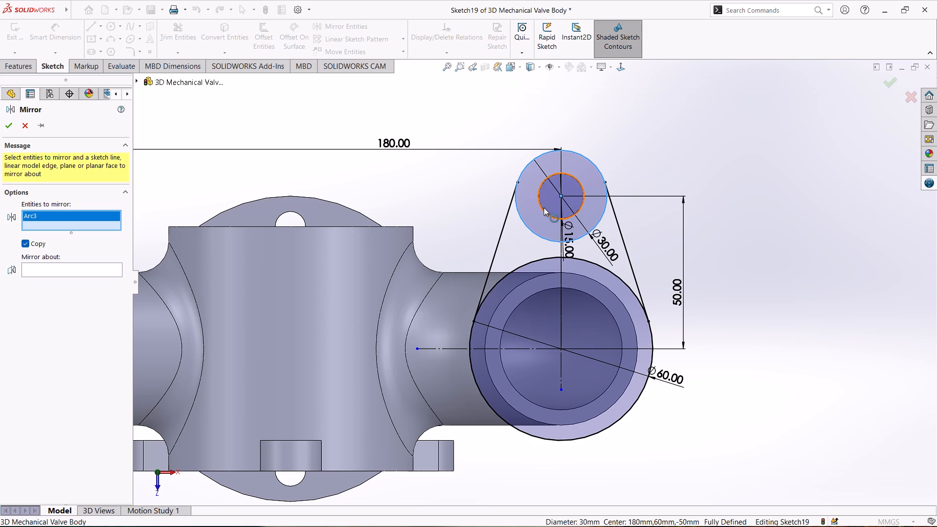
left_click(543, 208)
left_click(501, 236)
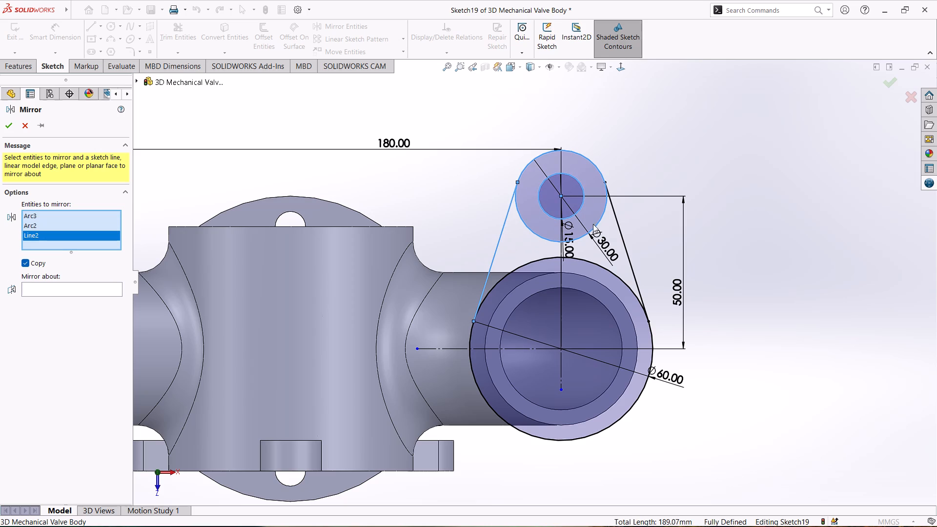
left_click(617, 217)
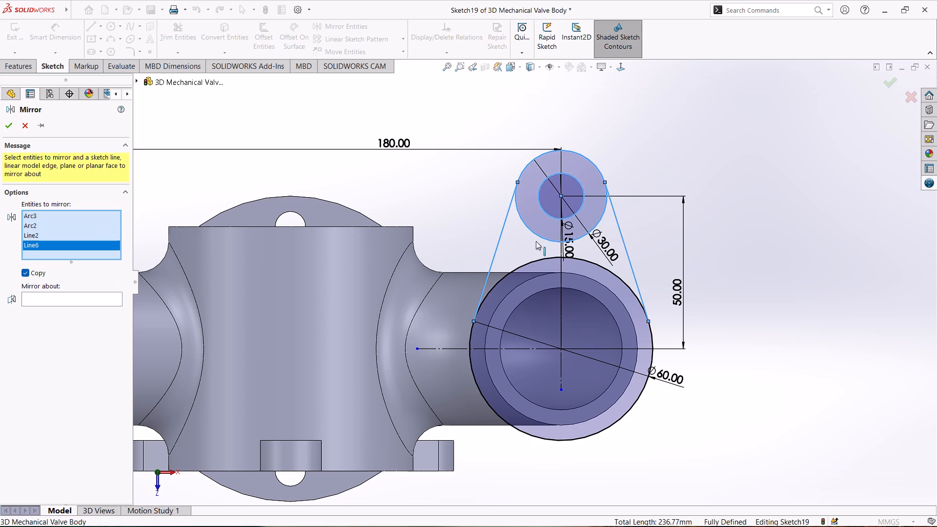
left_click(52, 299)
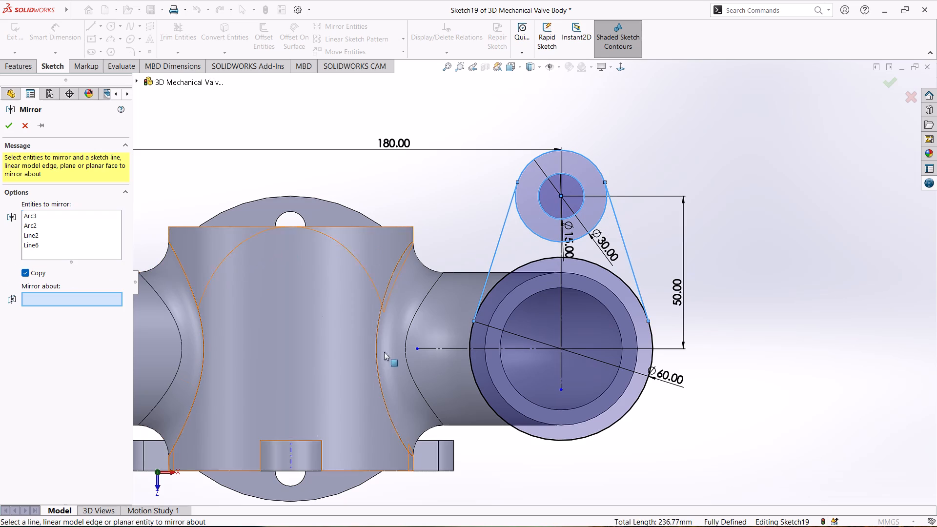
left_click(449, 348)
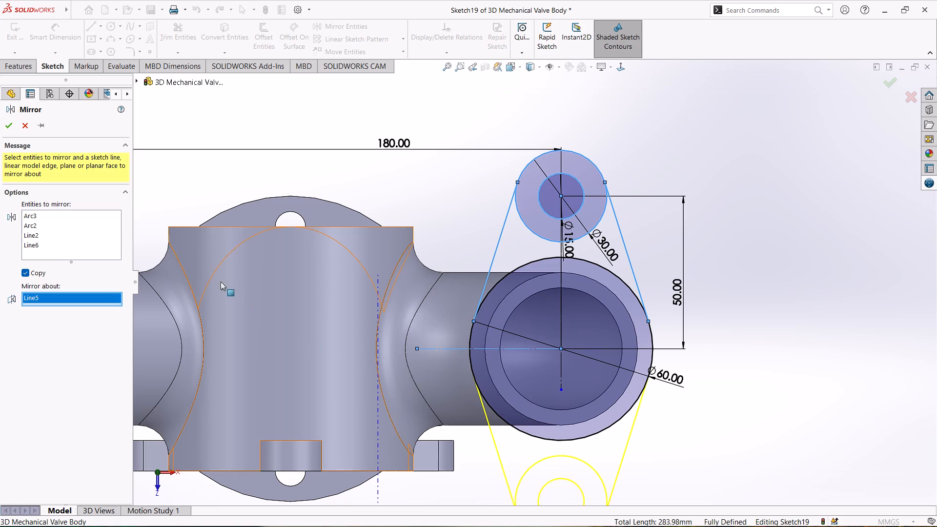
left_click(9, 123)
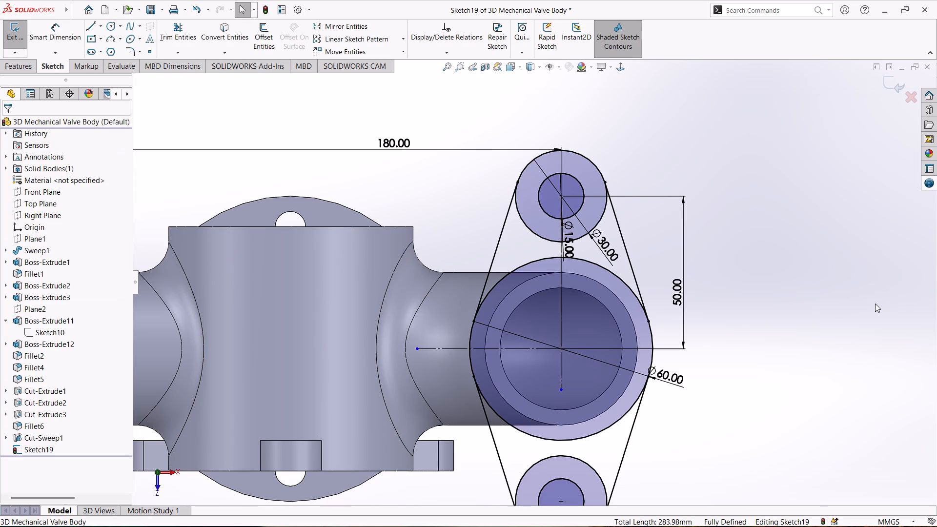
Trim the inner arcs of both 30 mm circles between their tangent lines, leaving only the rounded outer flange ends.
scroll(638, 356, "up", 2)
scroll(636, 356, "down", 2)
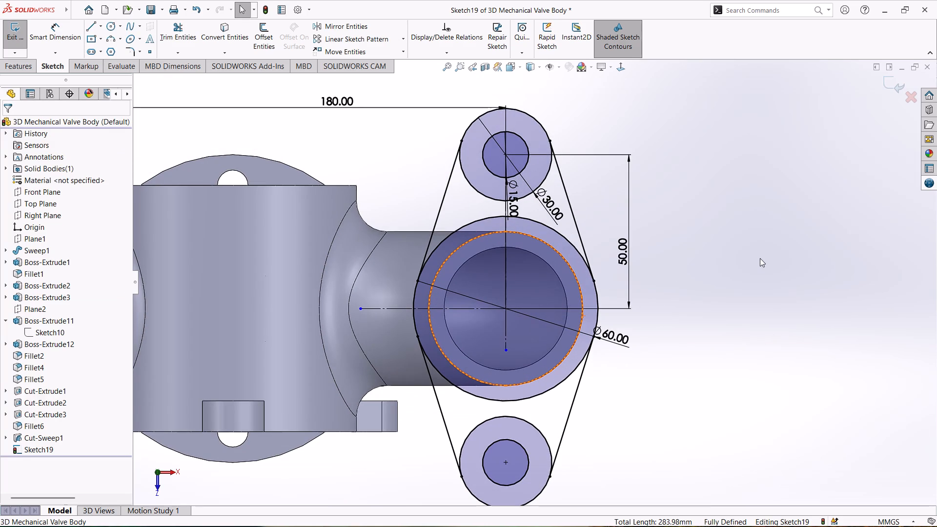
key("t")
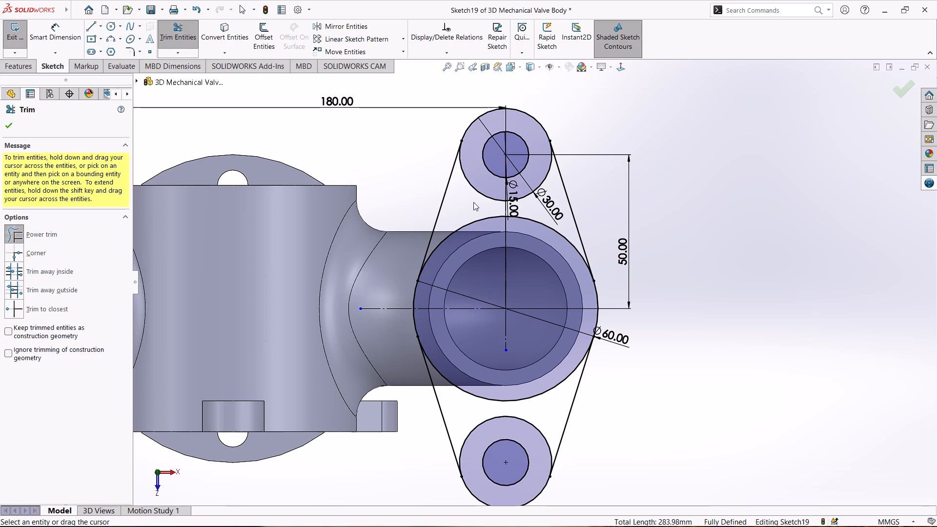
left_click_drag(473, 202, 483, 183)
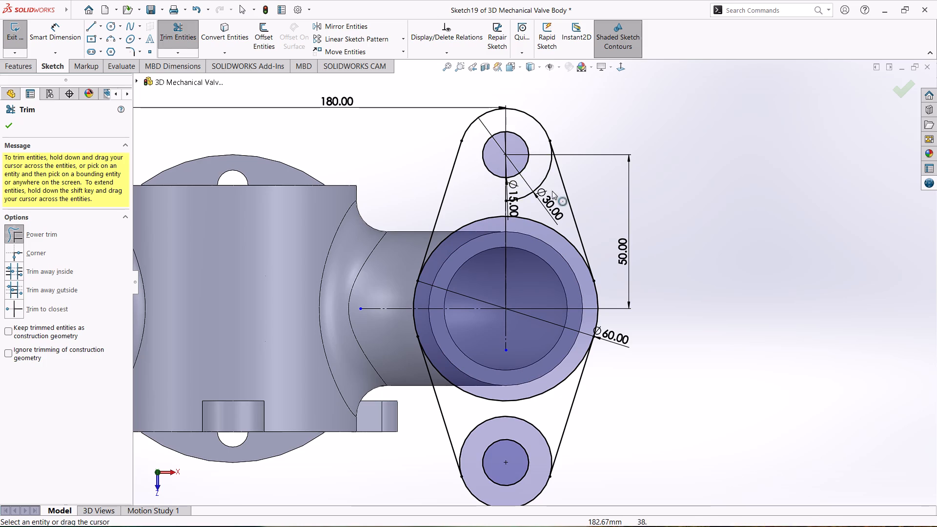
left_click_drag(558, 190, 542, 164)
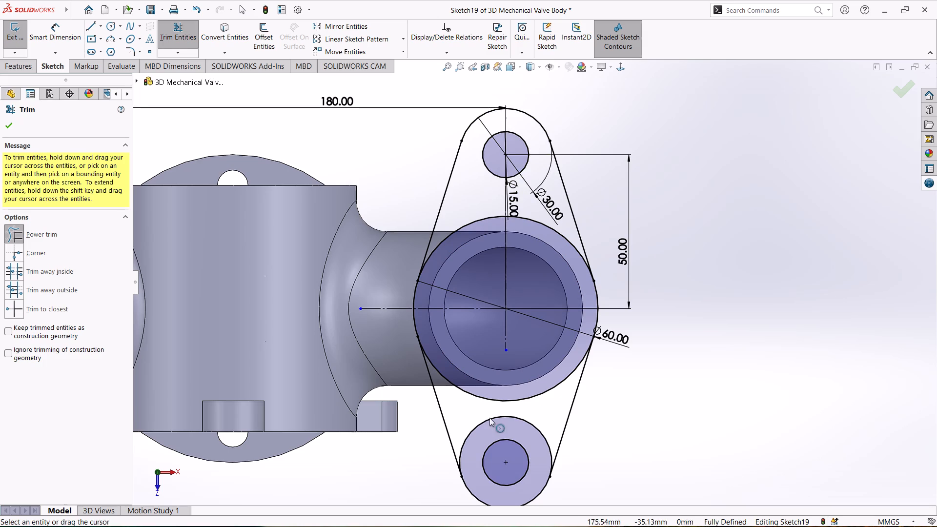
left_click_drag(466, 407, 472, 434)
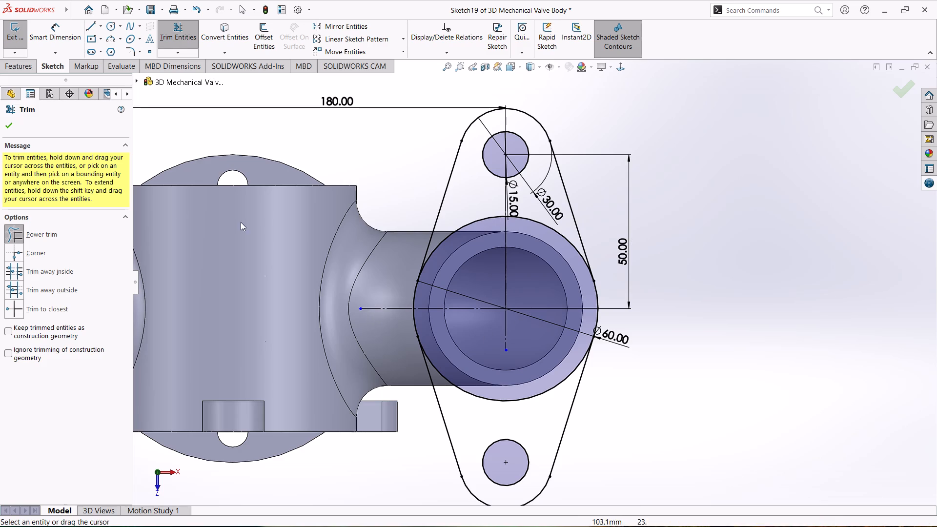
left_click(8, 128)
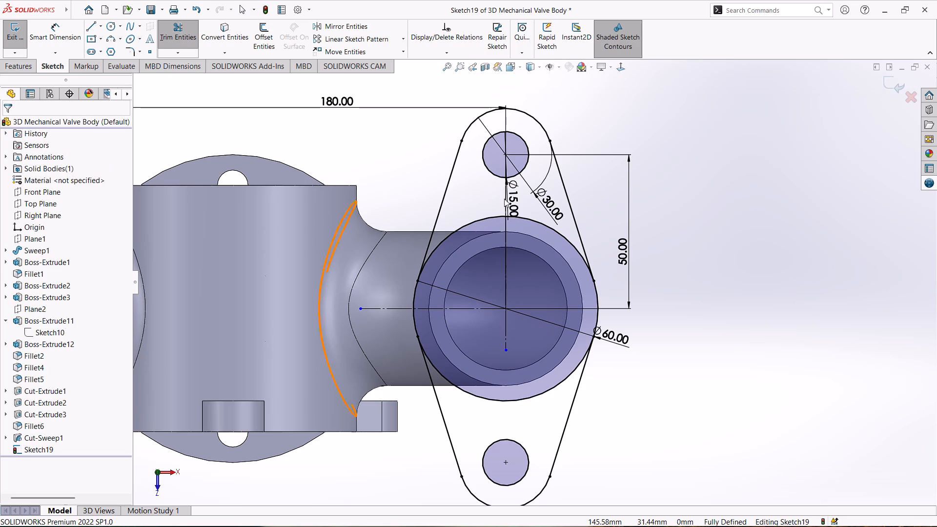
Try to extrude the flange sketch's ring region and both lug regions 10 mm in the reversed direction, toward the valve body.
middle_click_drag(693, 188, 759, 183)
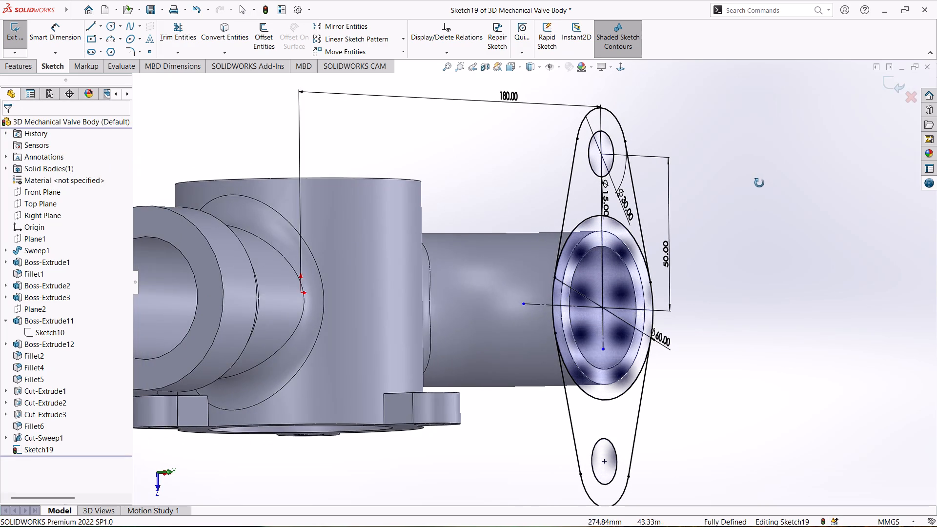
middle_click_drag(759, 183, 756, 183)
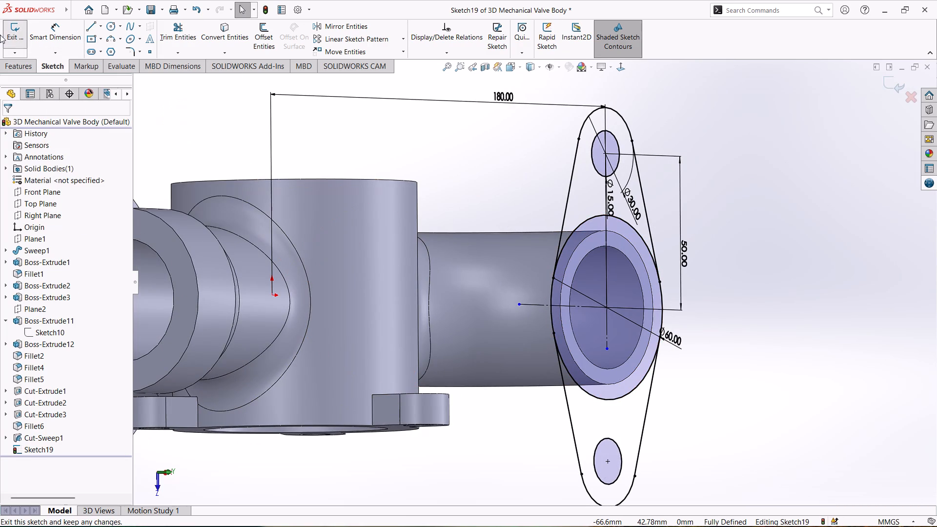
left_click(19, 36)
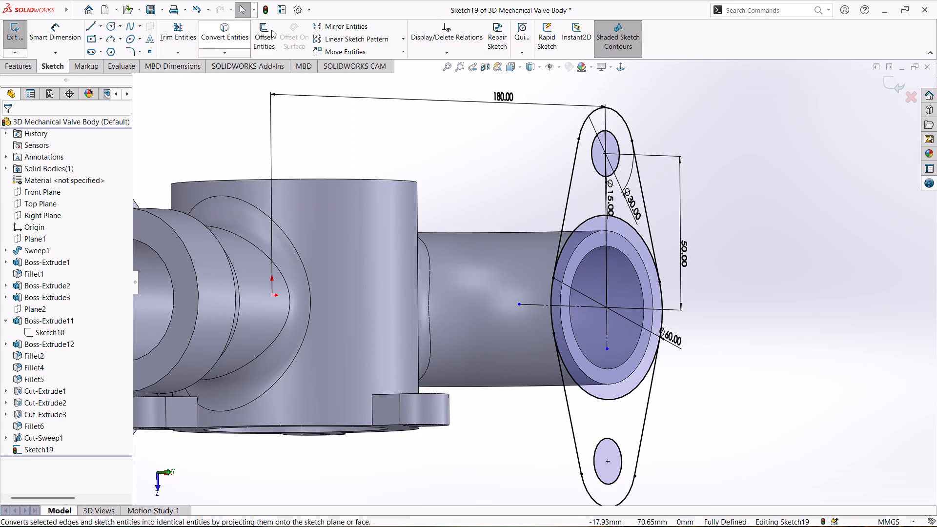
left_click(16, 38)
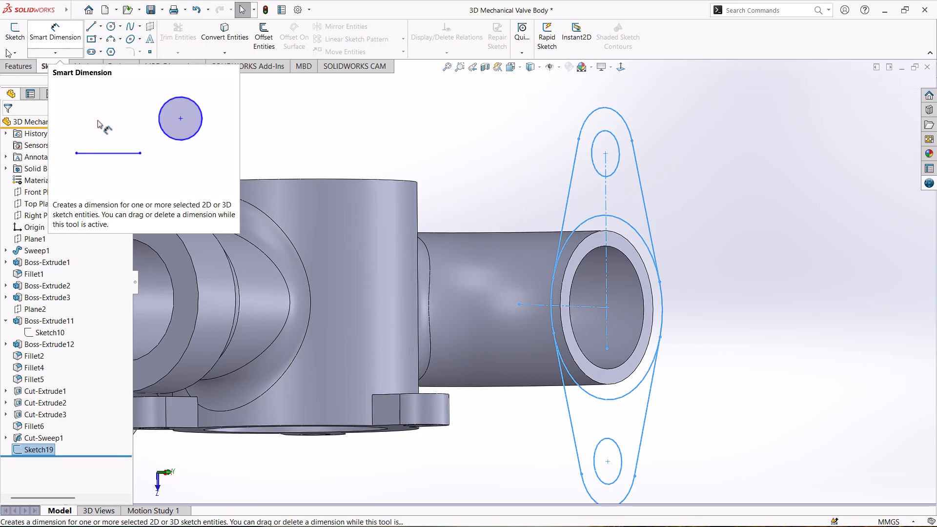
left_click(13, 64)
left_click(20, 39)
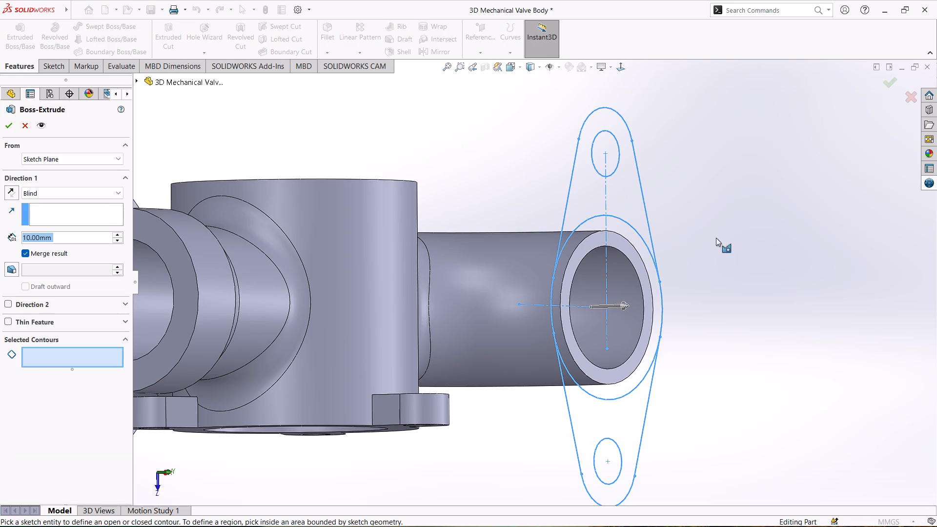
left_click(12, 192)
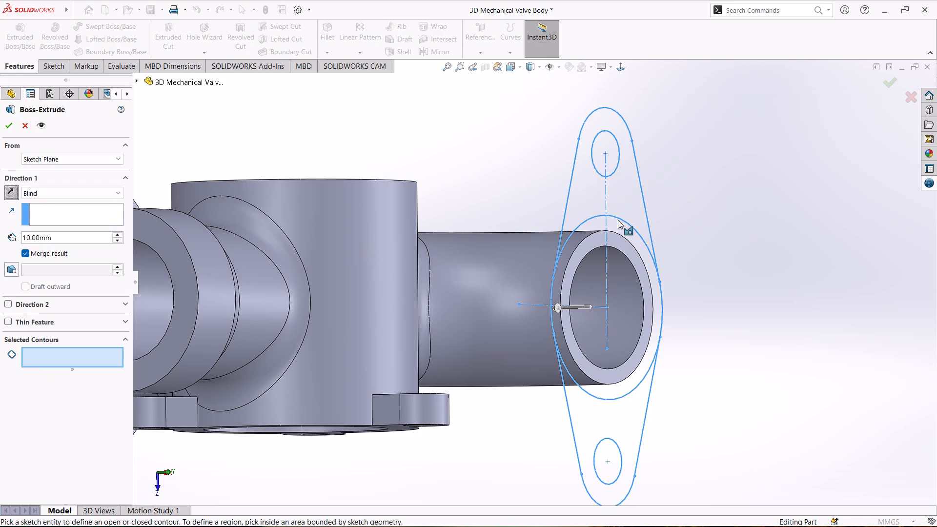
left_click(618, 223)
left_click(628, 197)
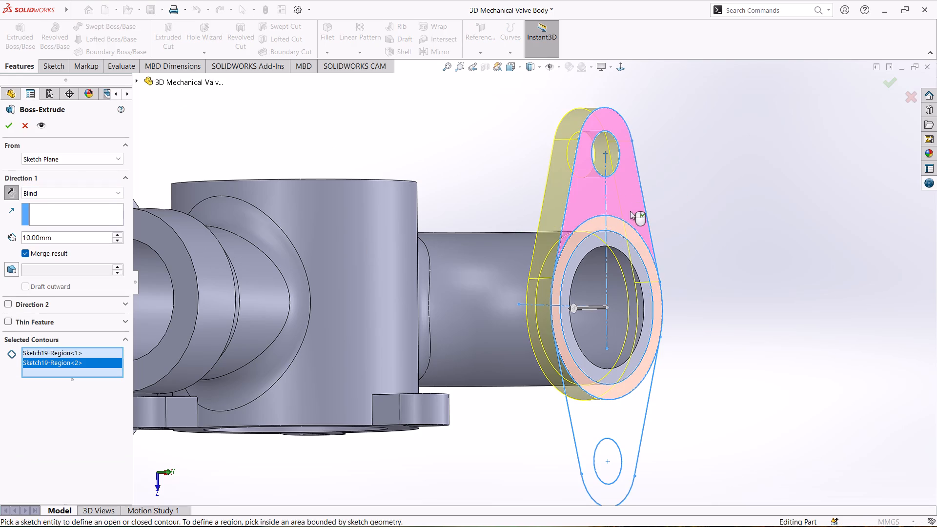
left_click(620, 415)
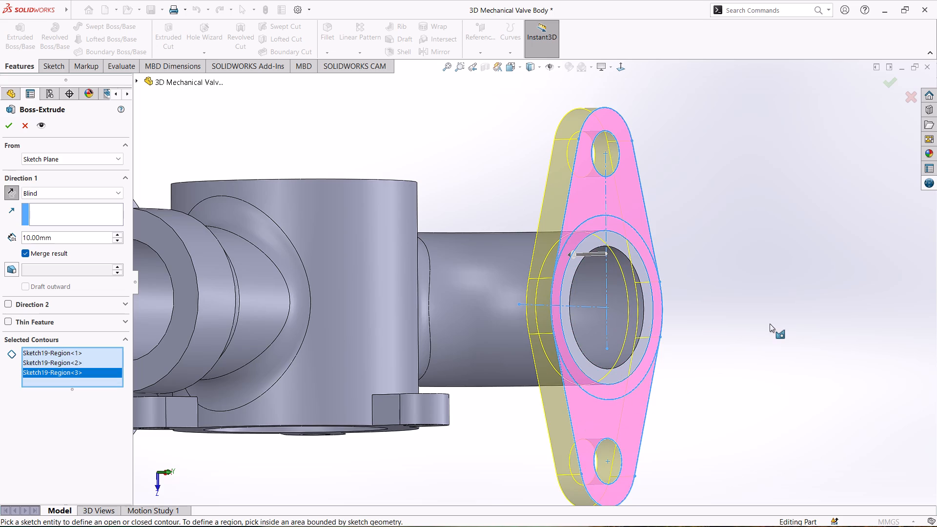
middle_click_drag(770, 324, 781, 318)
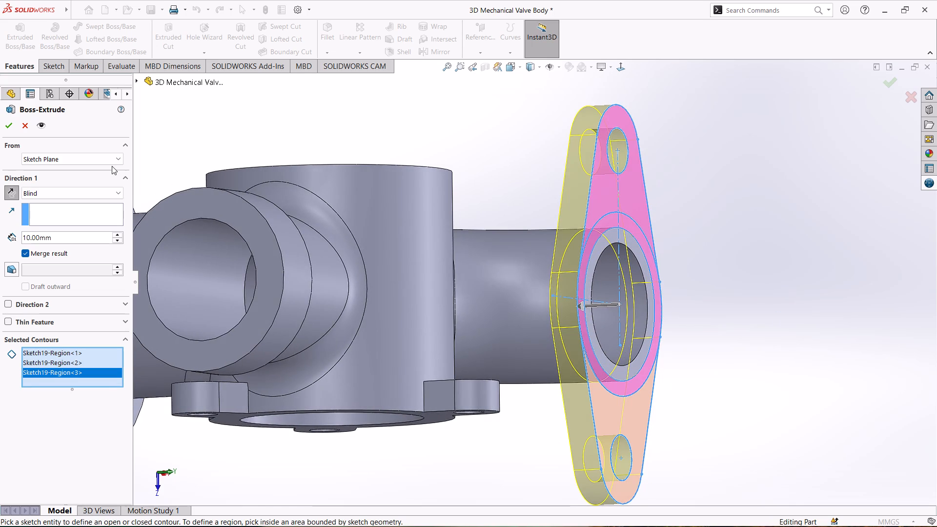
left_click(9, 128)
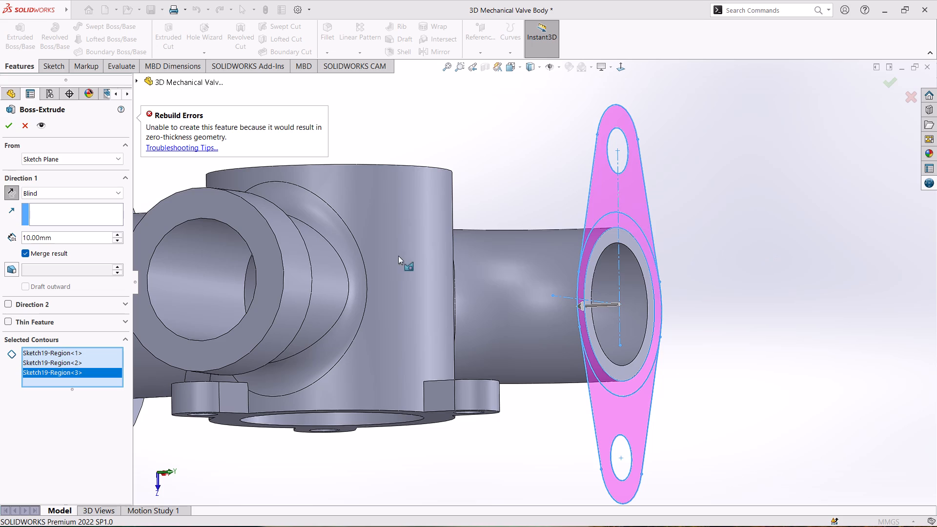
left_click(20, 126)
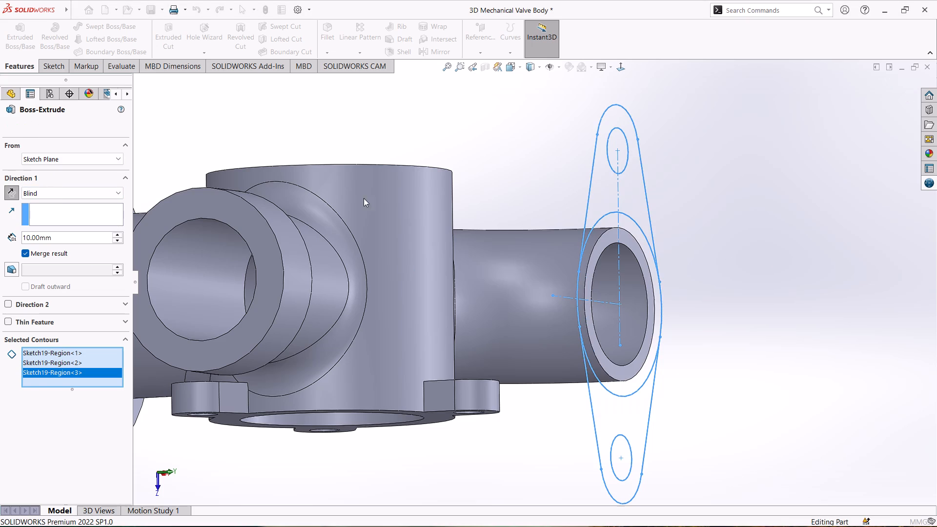
Reopen the flange sketch and trim the valve-side half of the 60 mm circle's upper arc between the tangent lines.
middle_click_drag(739, 235, 707, 234)
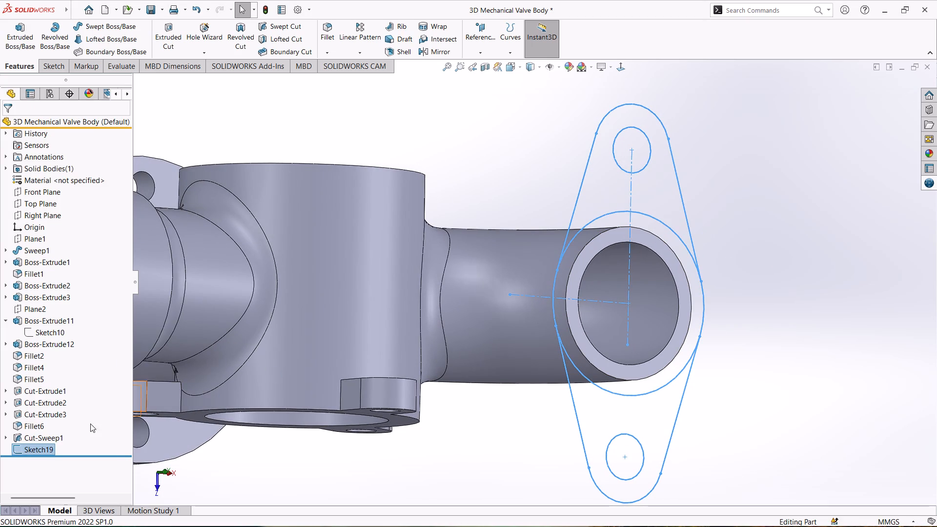
right_click(39, 446)
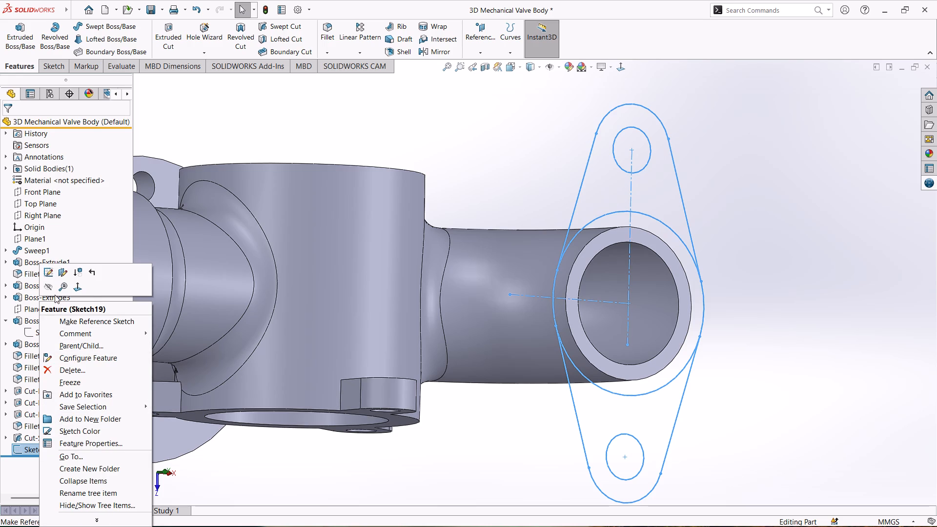
left_click(51, 276)
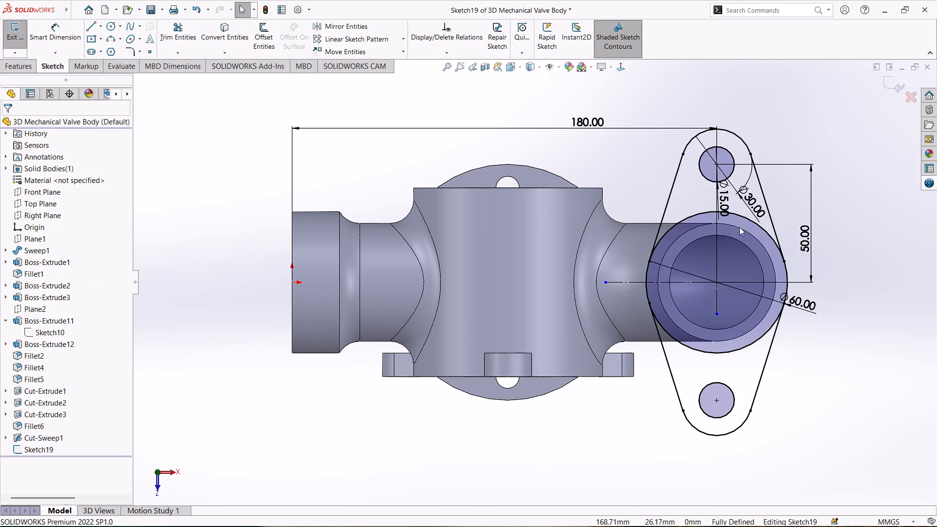
scroll(759, 223, "down", 5)
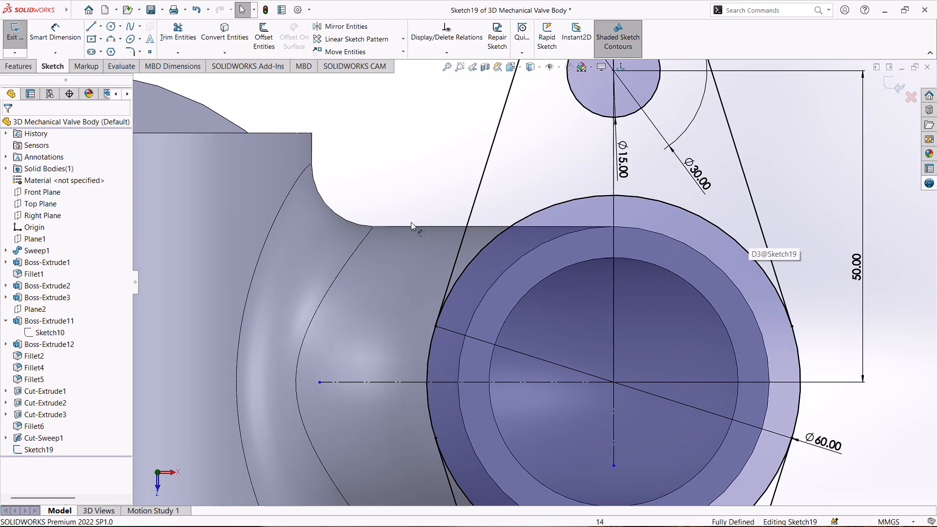
key("t")
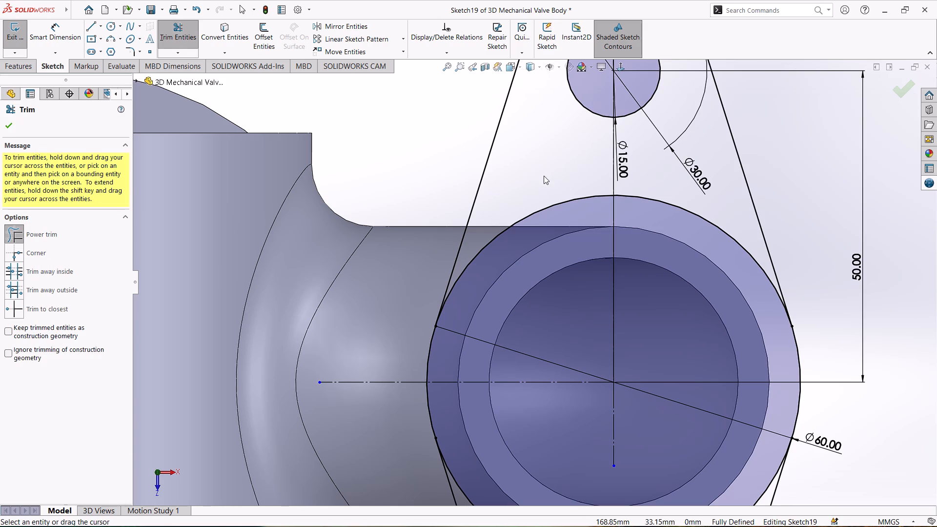
left_click_drag(544, 176, 549, 218)
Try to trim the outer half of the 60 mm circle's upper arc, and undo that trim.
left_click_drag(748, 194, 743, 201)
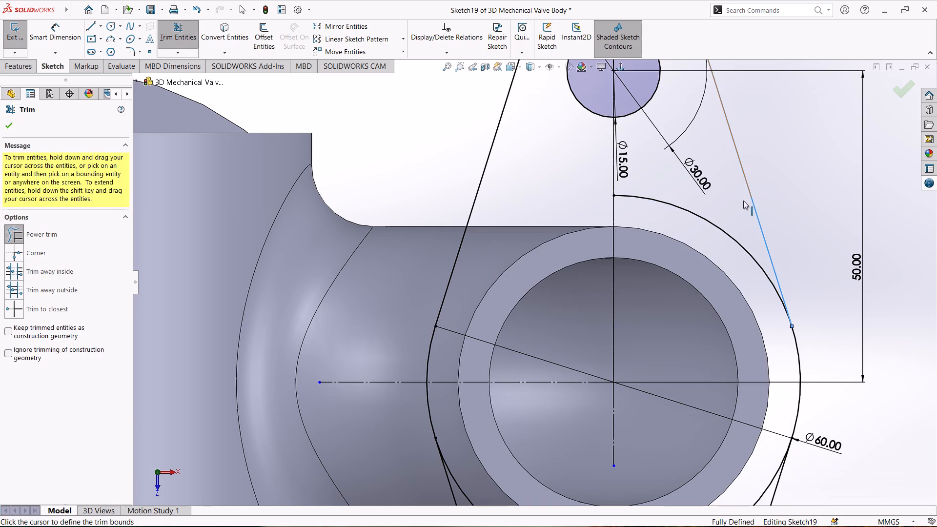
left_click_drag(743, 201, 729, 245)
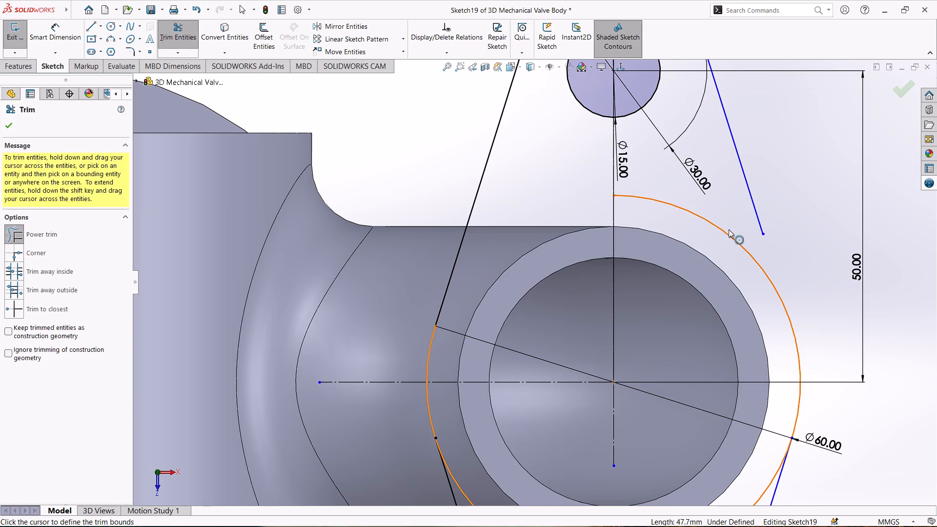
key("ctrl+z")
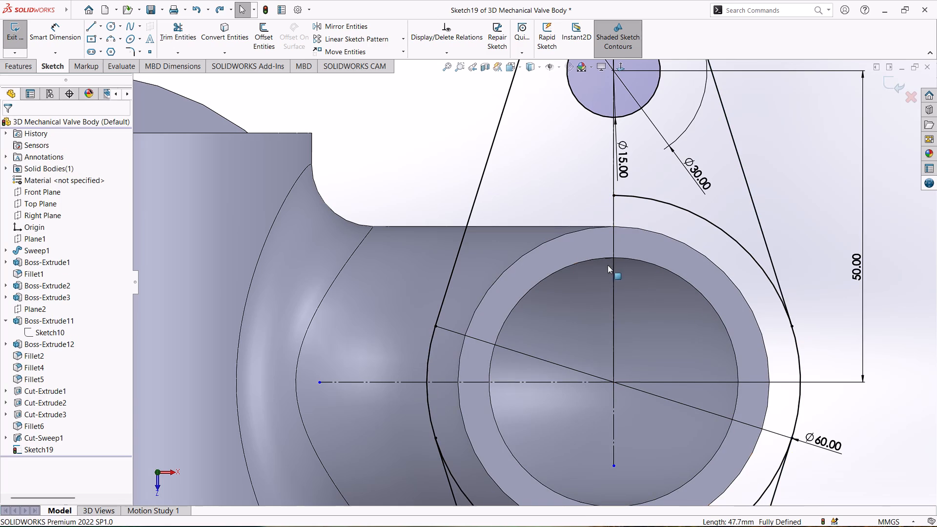
Trim the remaining upper arc and the whole lower arc of the 60 mm circle between the tangent lines.
key("t")
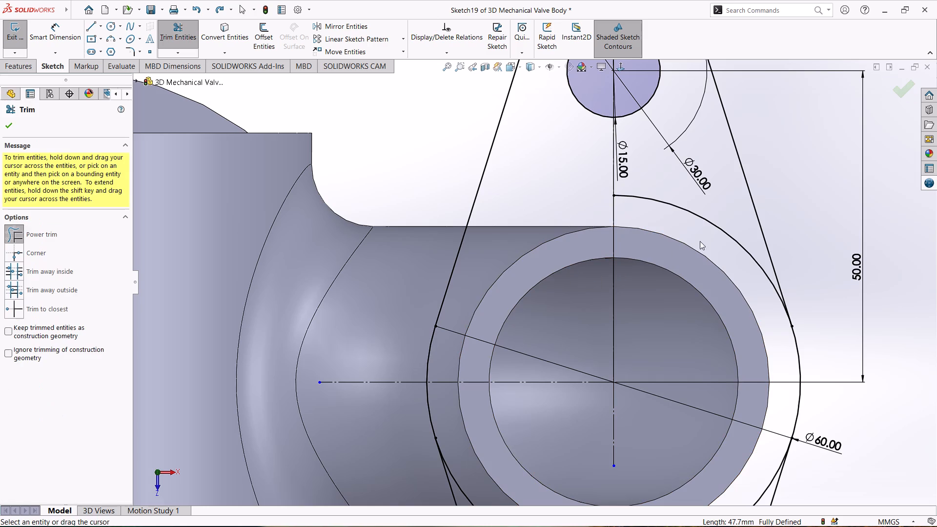
left_click_drag(729, 218, 729, 248)
scroll(756, 379, "down", 2)
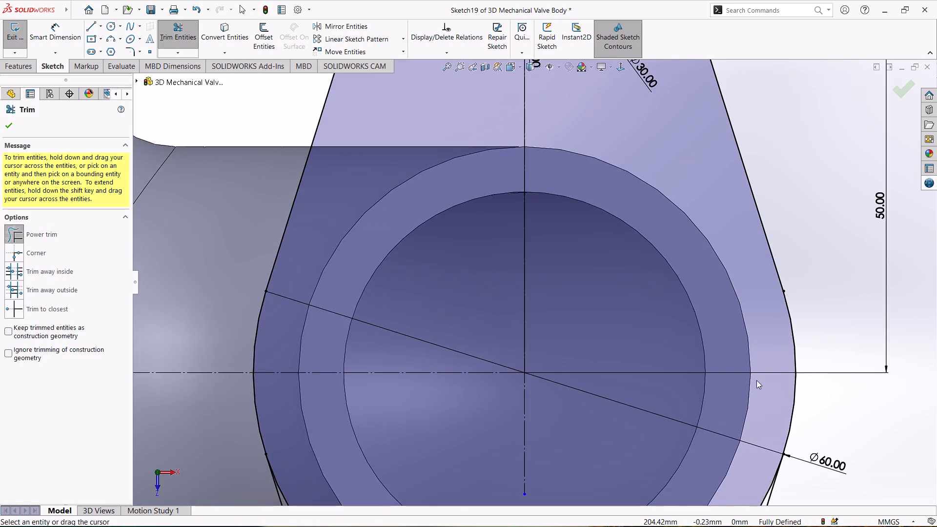
scroll(756, 380, "up", 3)
scroll(636, 471, "up", 2)
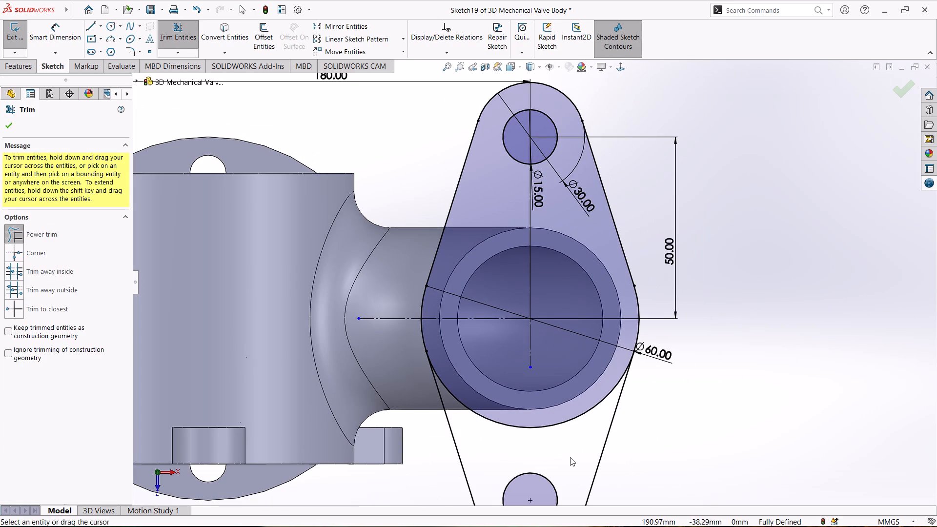
left_click_drag(570, 456, 598, 401)
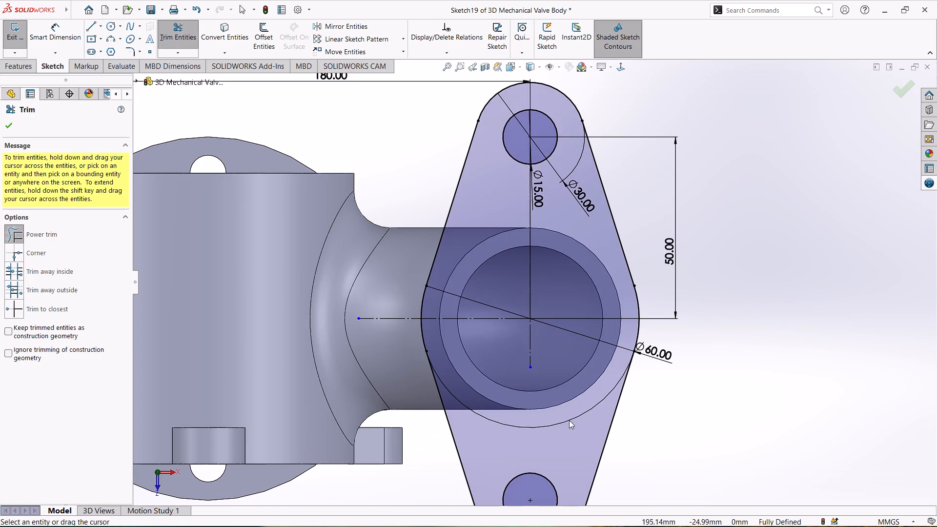
left_click(2, 123)
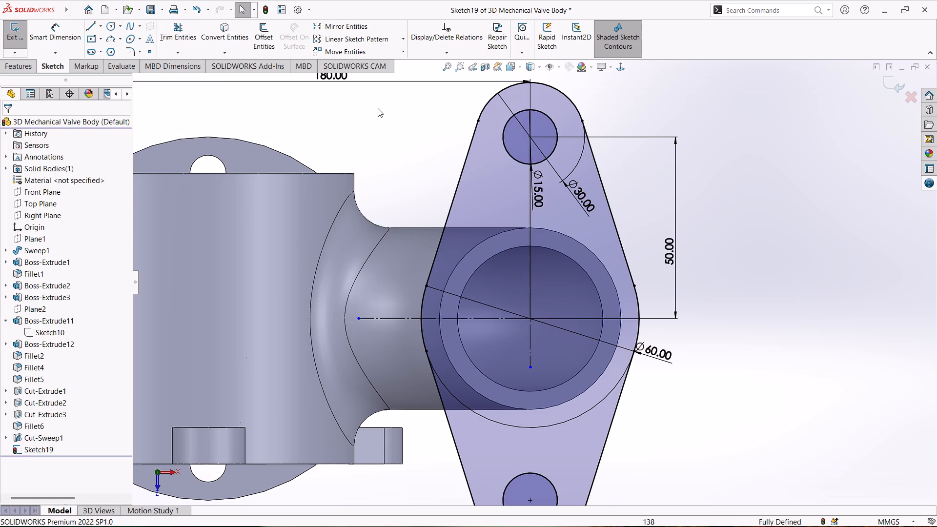
Extrude the flange region, excluding the pipe end and both holes, 10 mm outward from the sketch plane, away from the valve body.
middle_click_drag(378, 108, 410, 130)
left_click(11, 40)
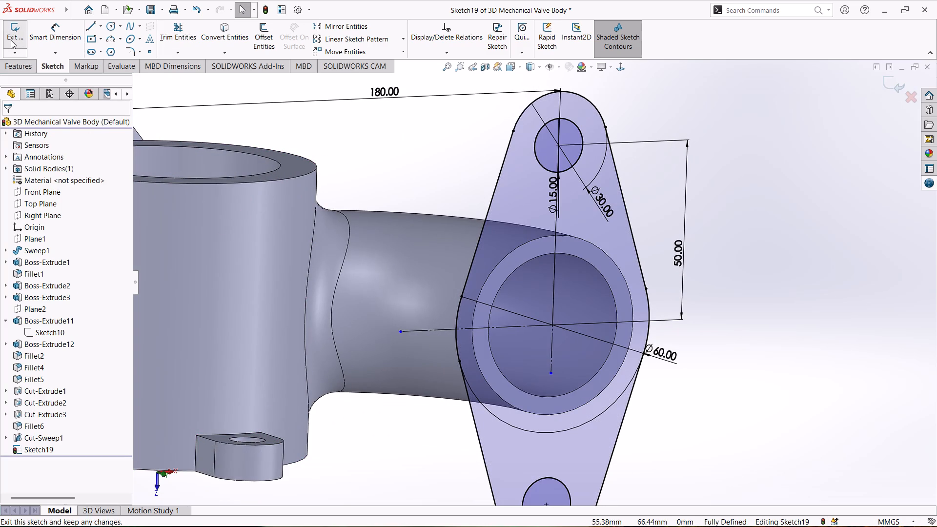
left_click(11, 39)
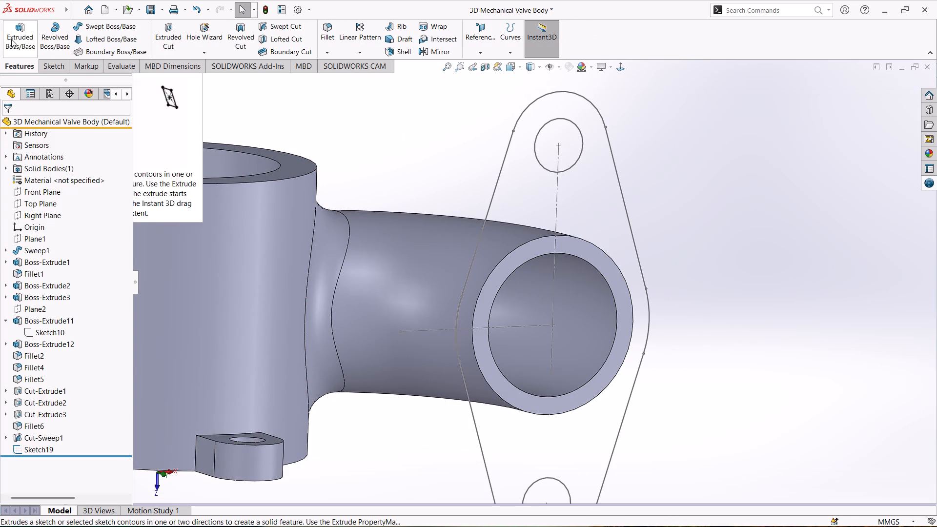
left_click(496, 190)
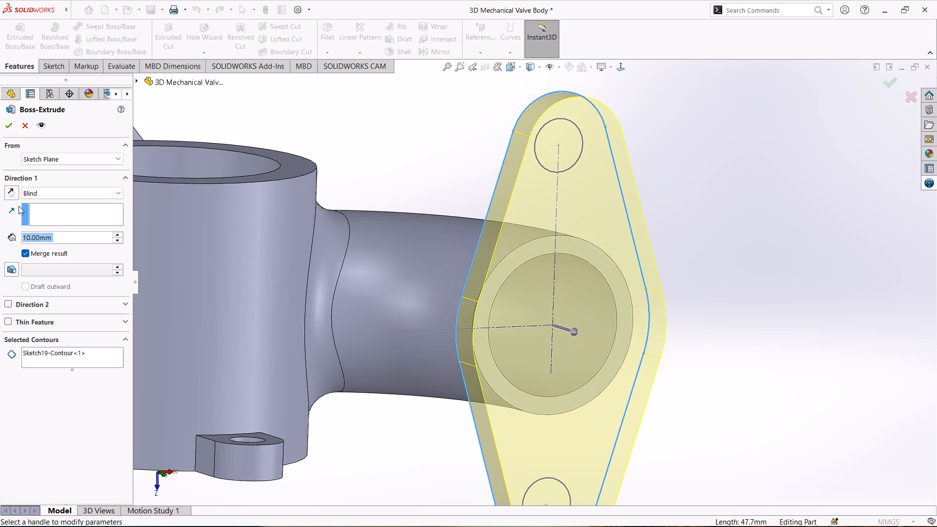
left_click(66, 363)
right_click(66, 363)
left_click(107, 380)
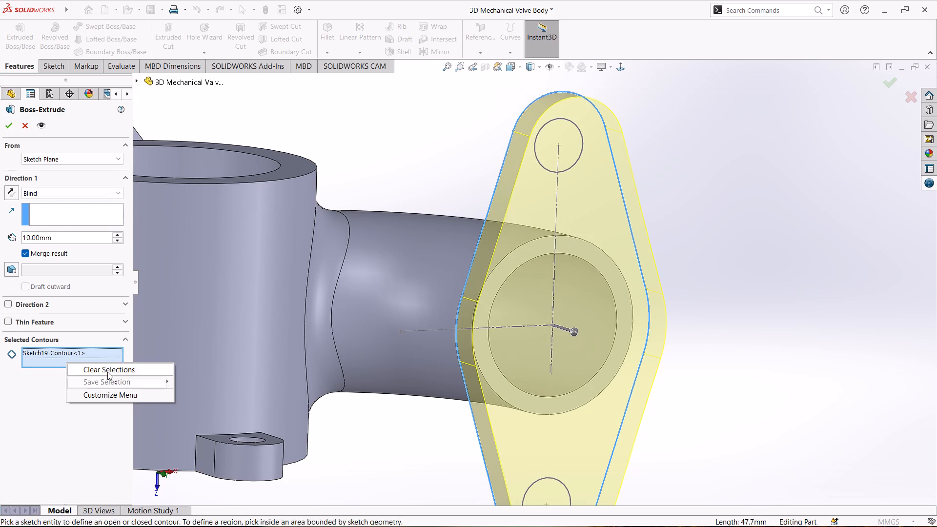
left_click(107, 369)
left_click(537, 209)
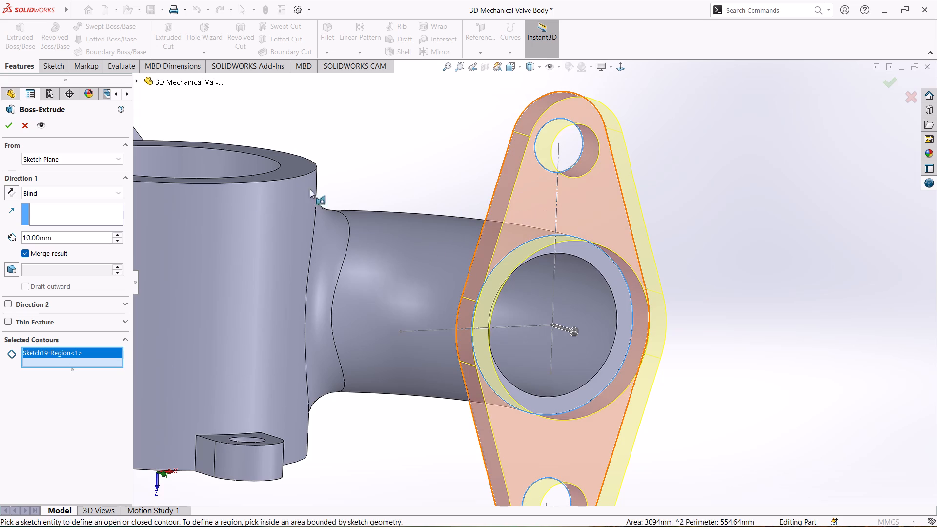
left_click(8, 196)
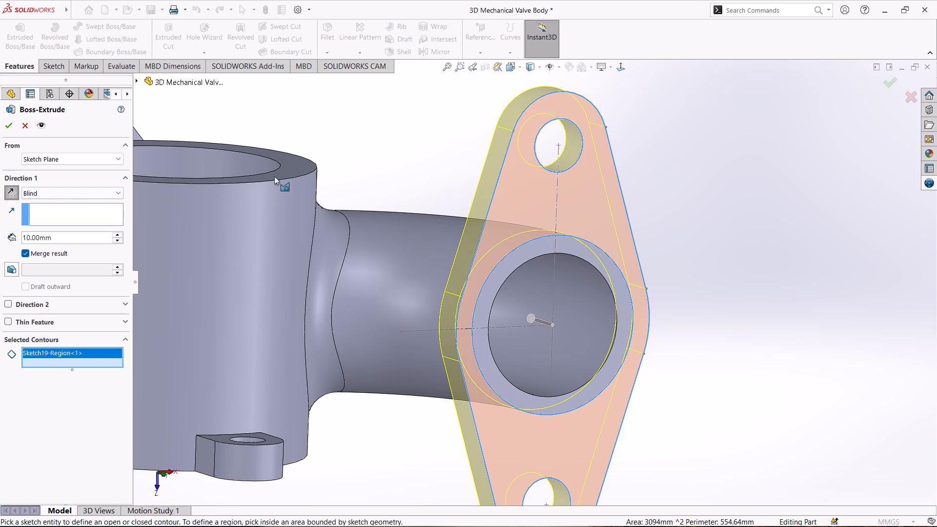
left_click(0, 126)
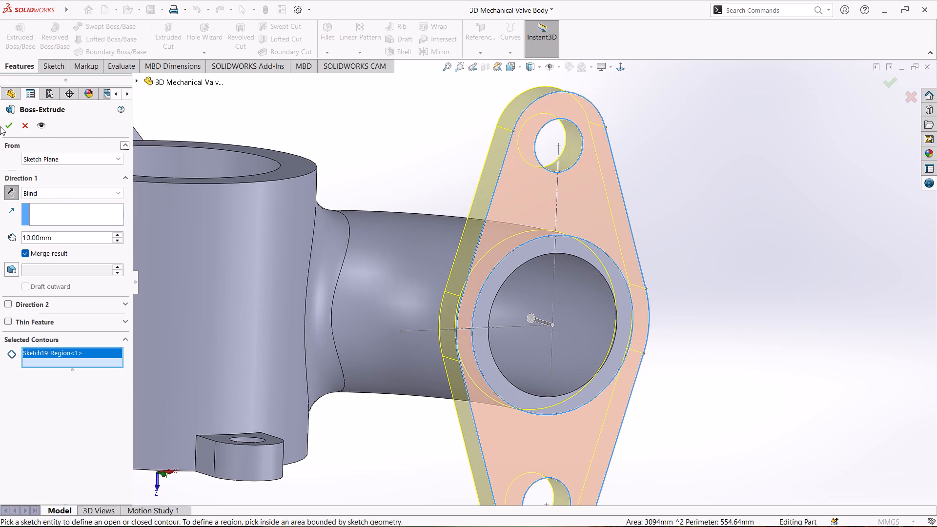
left_click(7, 126)
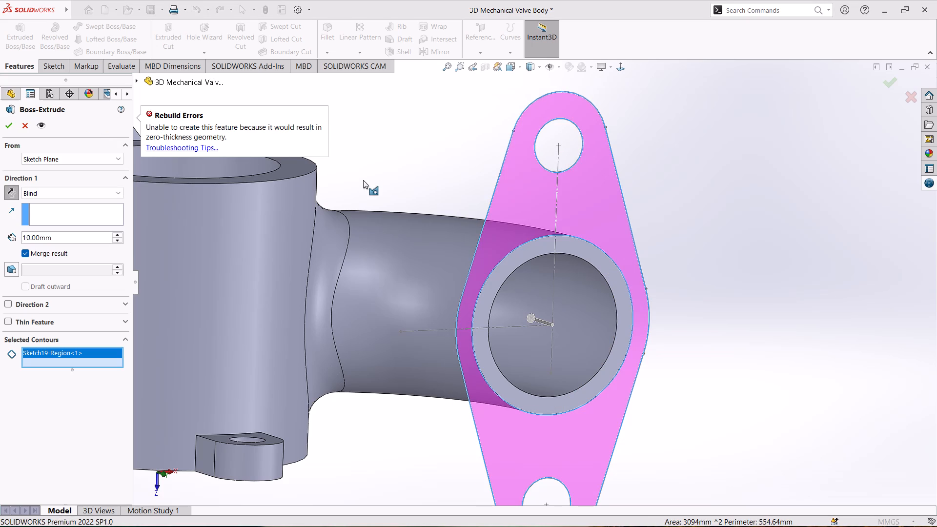
left_click(12, 189)
left_click(14, 127)
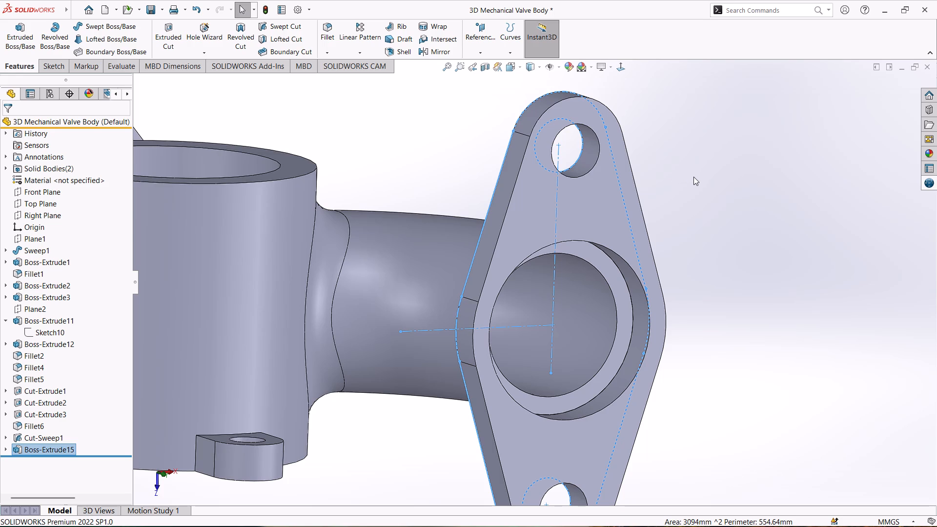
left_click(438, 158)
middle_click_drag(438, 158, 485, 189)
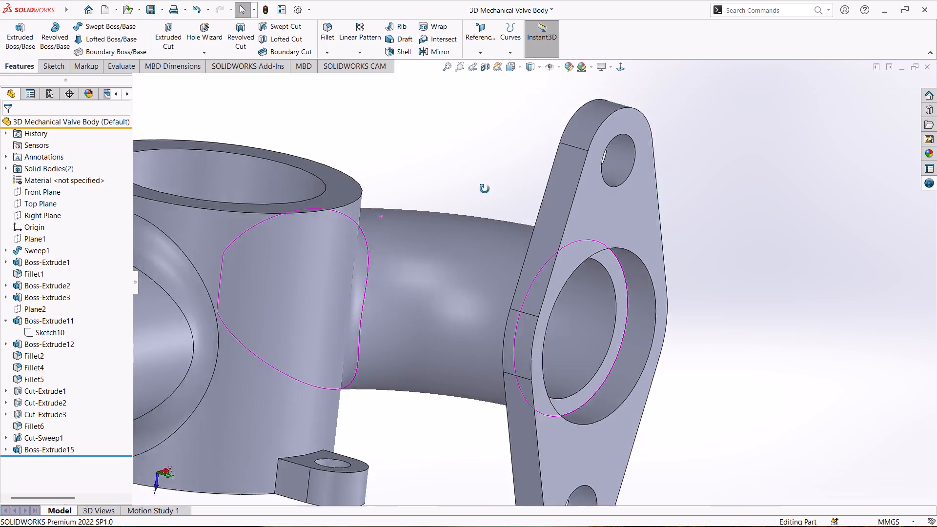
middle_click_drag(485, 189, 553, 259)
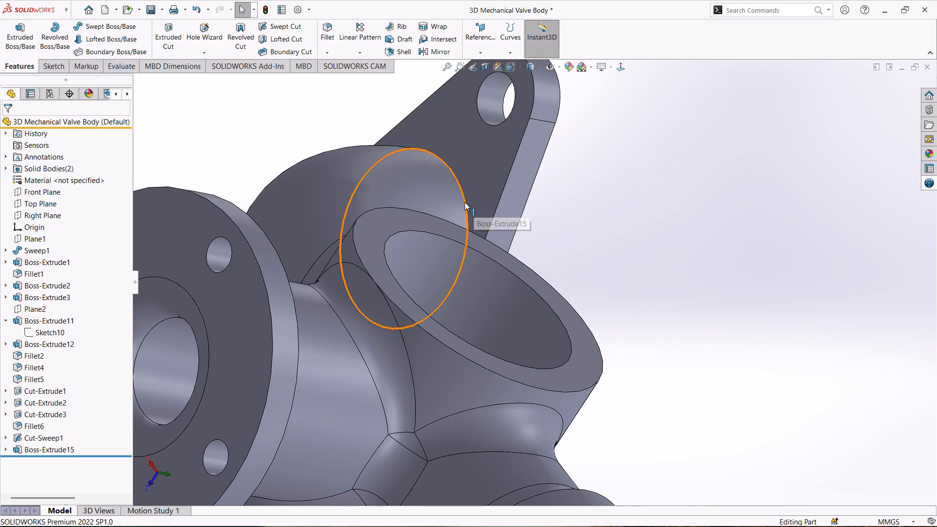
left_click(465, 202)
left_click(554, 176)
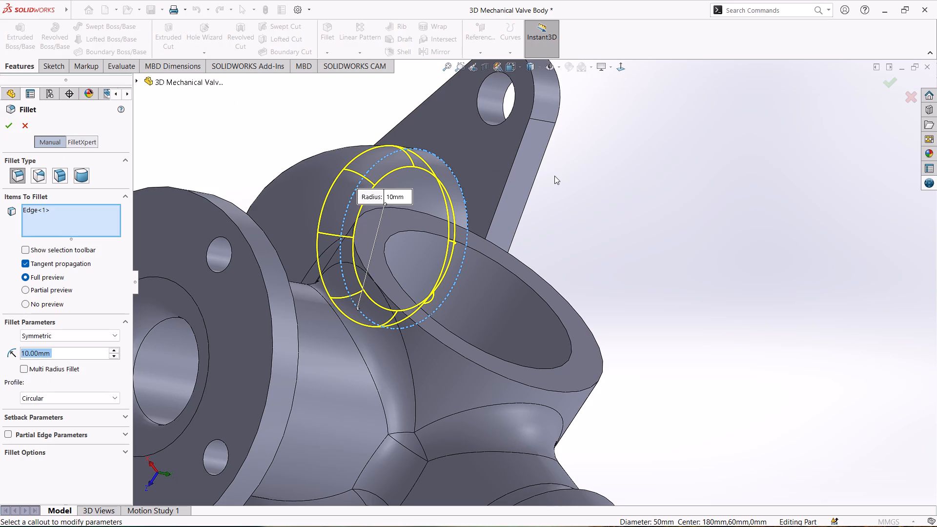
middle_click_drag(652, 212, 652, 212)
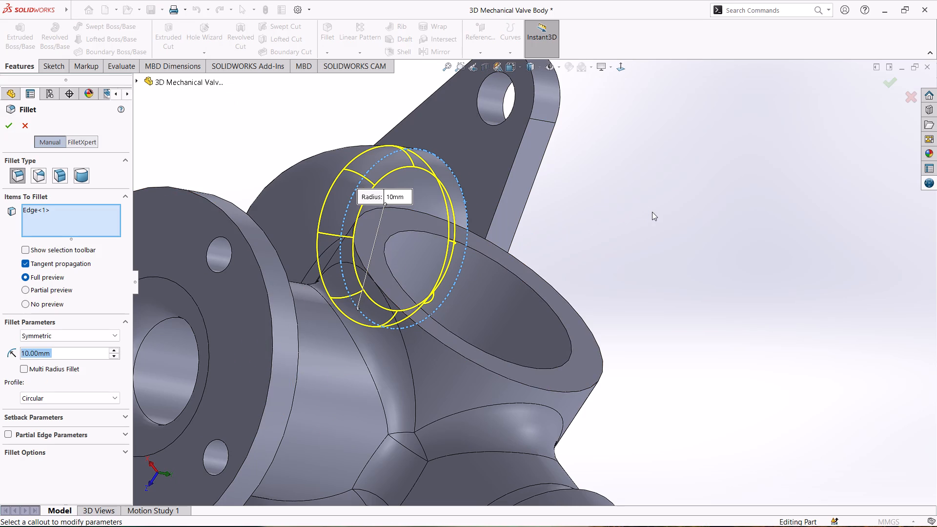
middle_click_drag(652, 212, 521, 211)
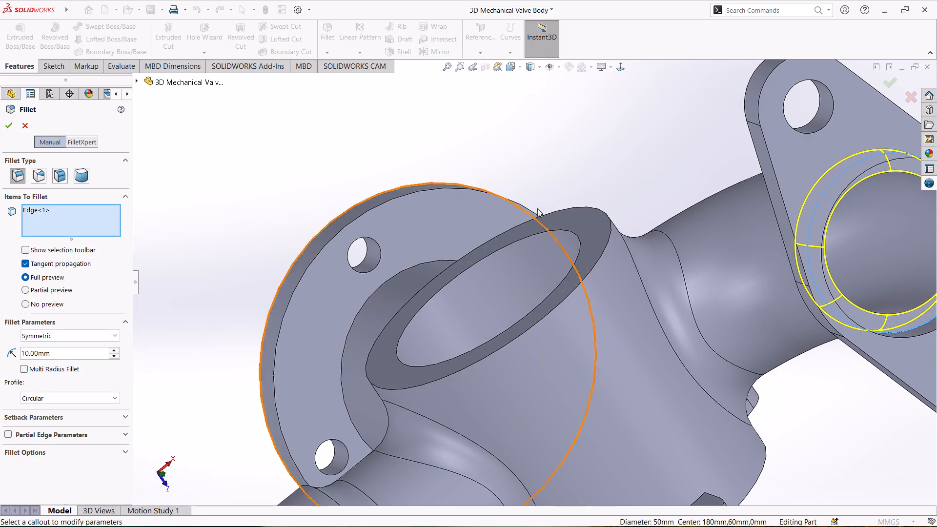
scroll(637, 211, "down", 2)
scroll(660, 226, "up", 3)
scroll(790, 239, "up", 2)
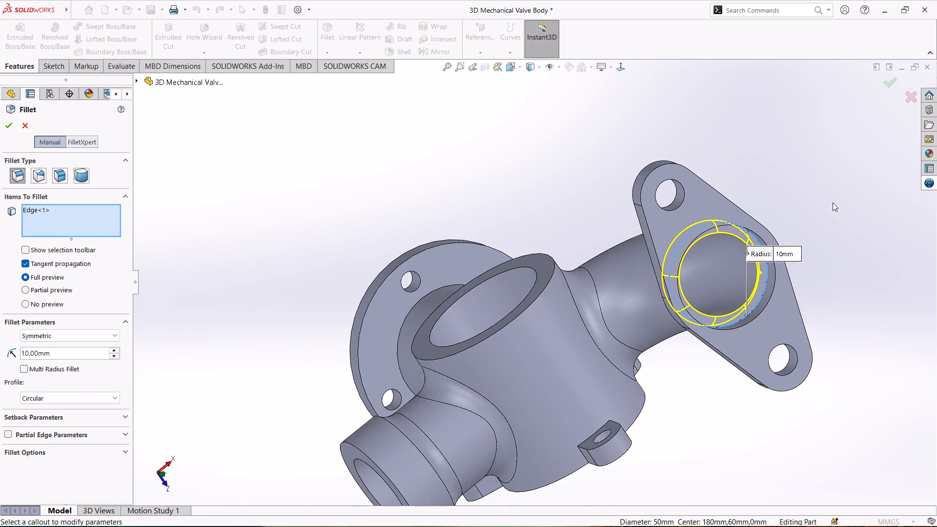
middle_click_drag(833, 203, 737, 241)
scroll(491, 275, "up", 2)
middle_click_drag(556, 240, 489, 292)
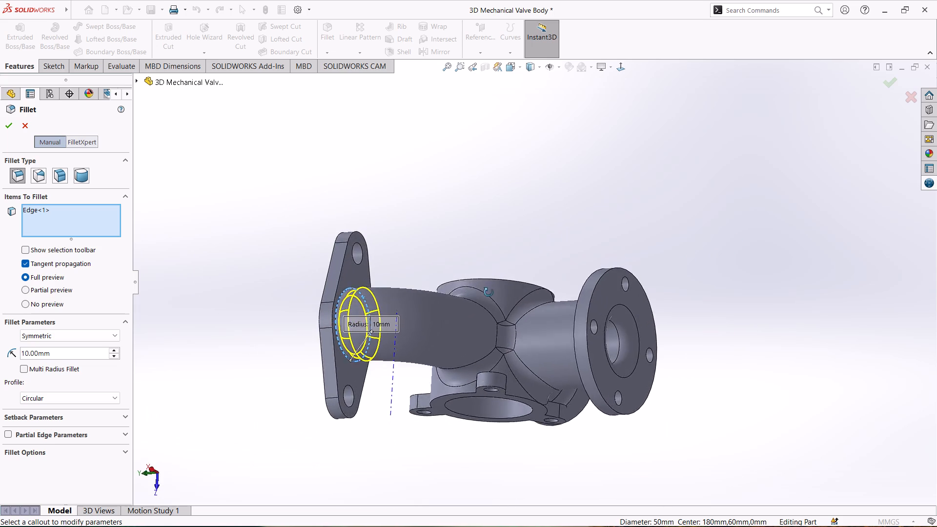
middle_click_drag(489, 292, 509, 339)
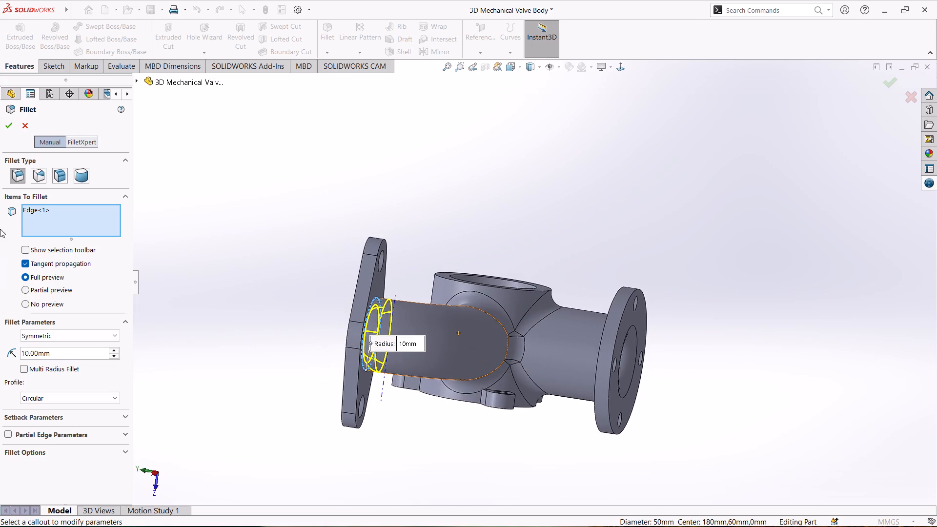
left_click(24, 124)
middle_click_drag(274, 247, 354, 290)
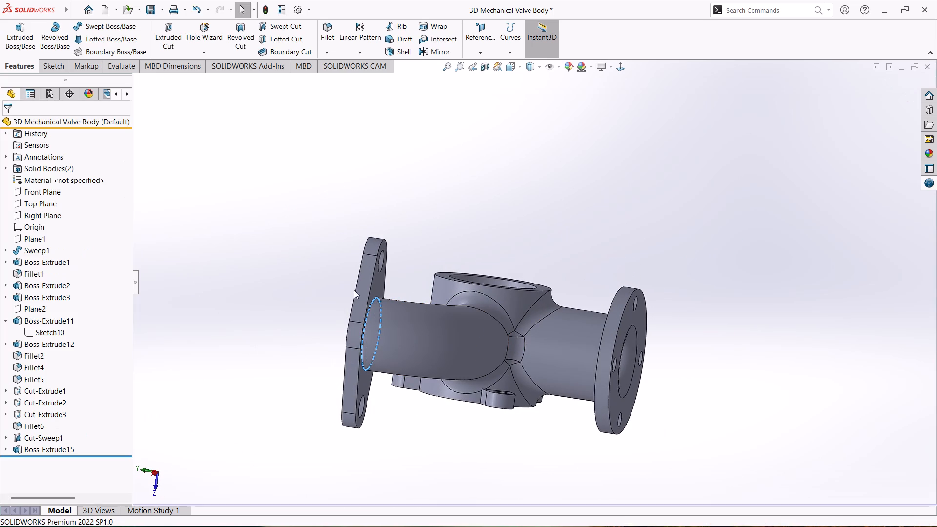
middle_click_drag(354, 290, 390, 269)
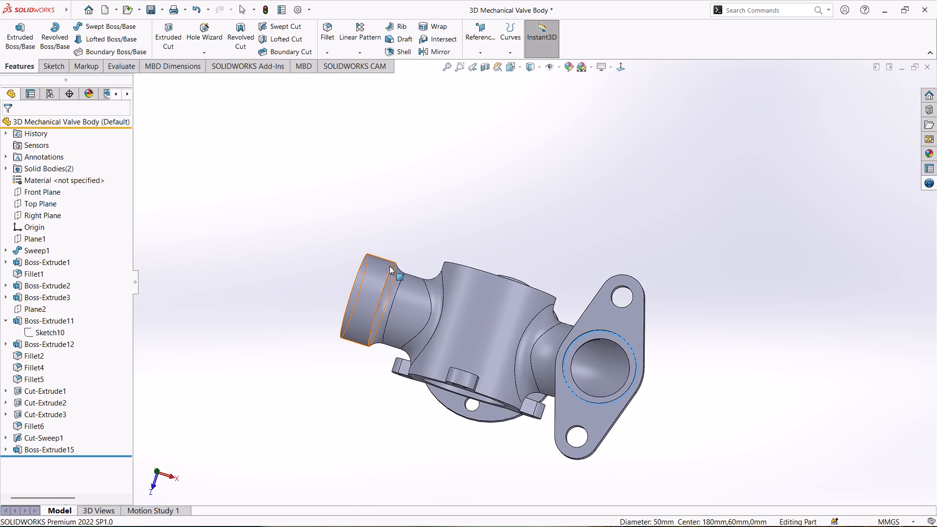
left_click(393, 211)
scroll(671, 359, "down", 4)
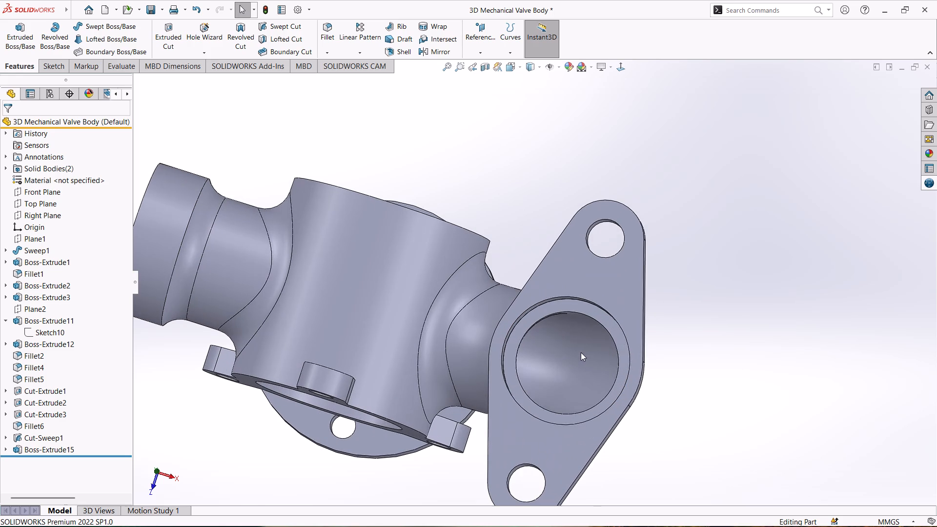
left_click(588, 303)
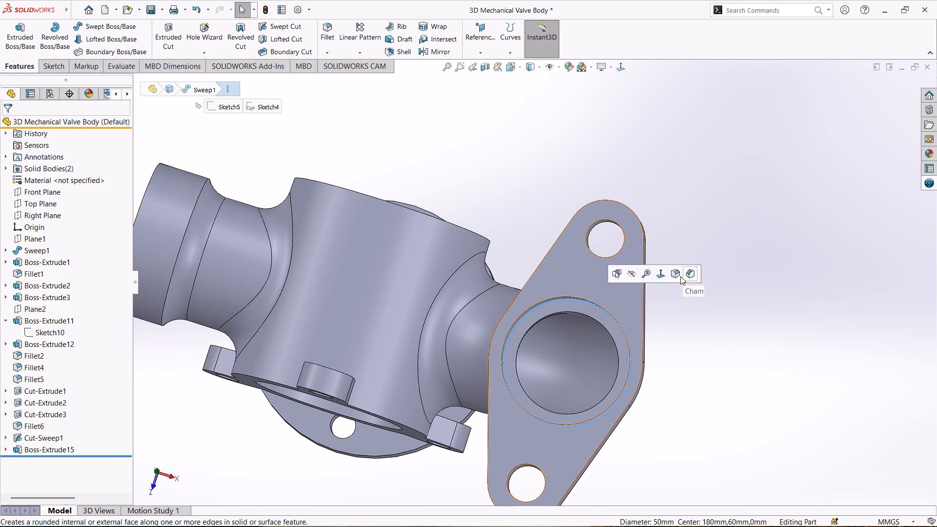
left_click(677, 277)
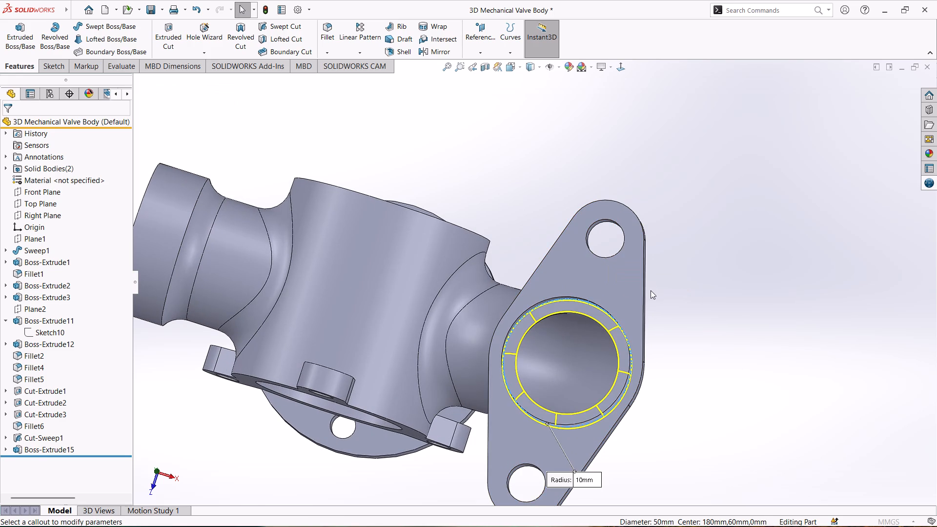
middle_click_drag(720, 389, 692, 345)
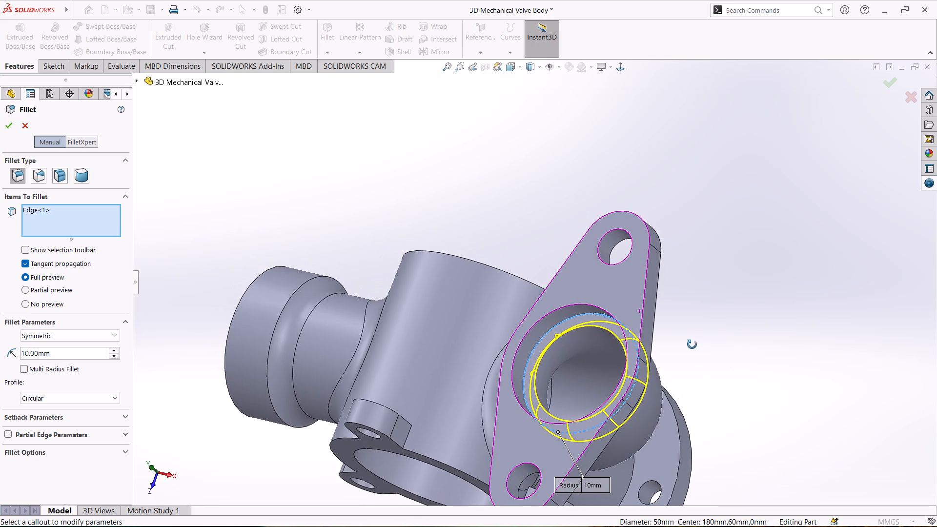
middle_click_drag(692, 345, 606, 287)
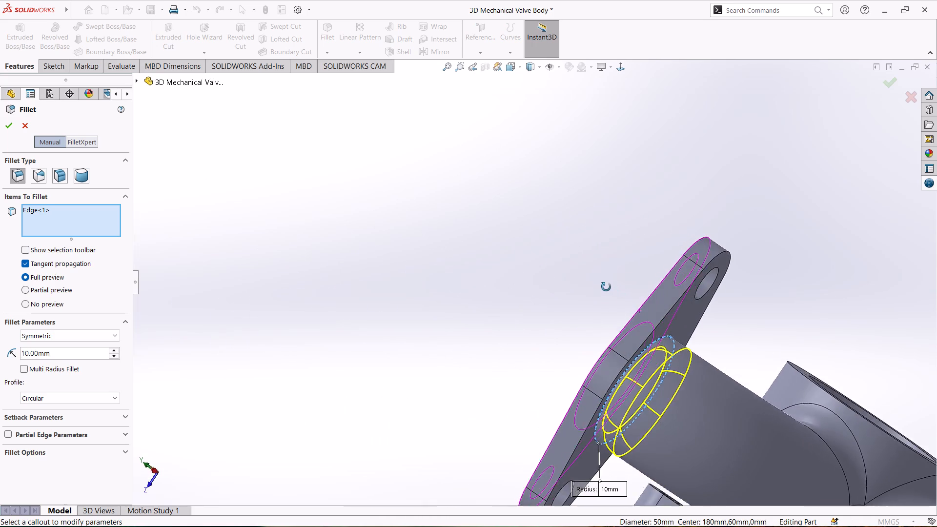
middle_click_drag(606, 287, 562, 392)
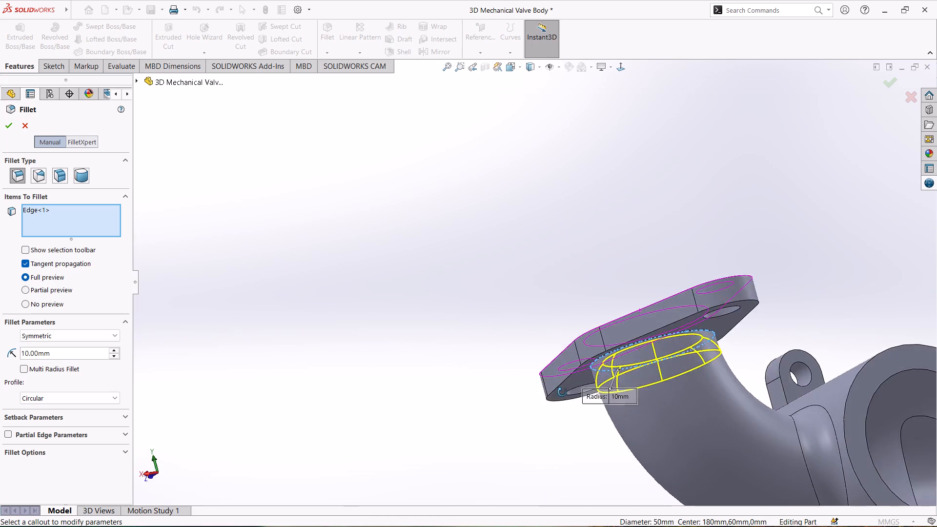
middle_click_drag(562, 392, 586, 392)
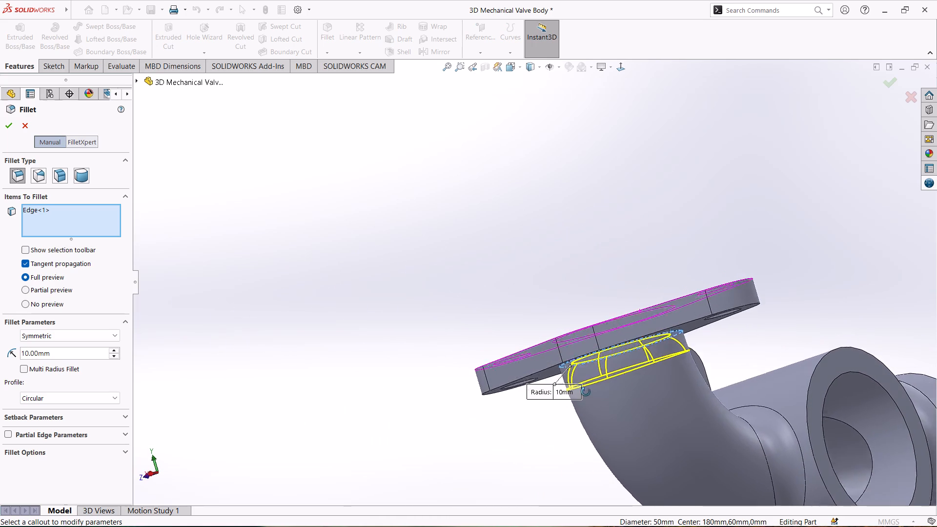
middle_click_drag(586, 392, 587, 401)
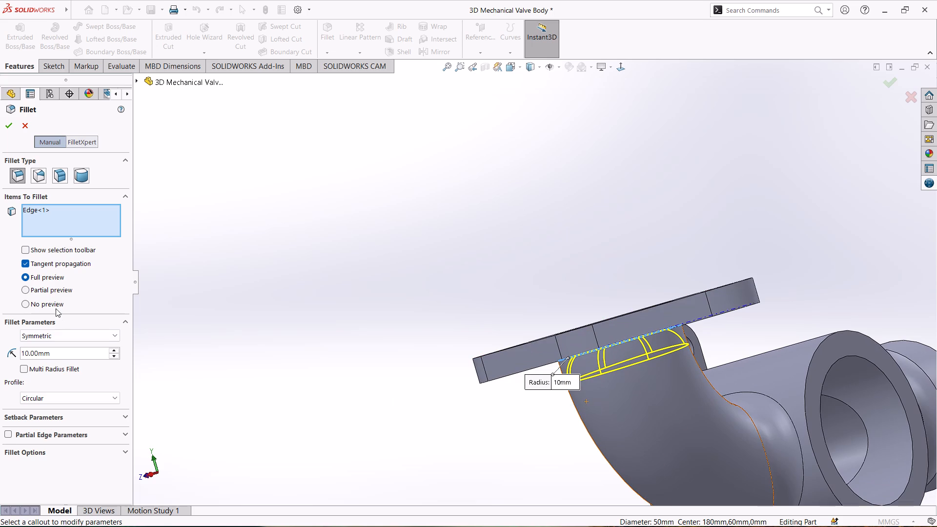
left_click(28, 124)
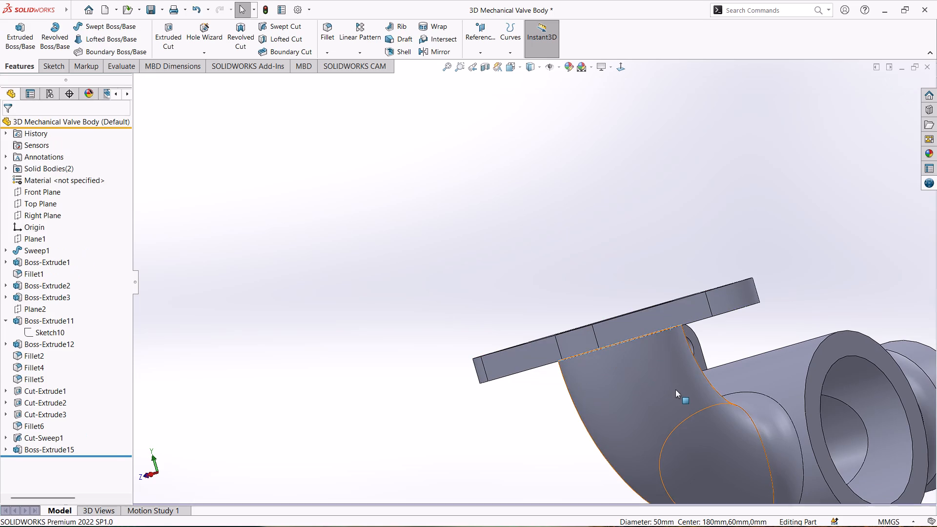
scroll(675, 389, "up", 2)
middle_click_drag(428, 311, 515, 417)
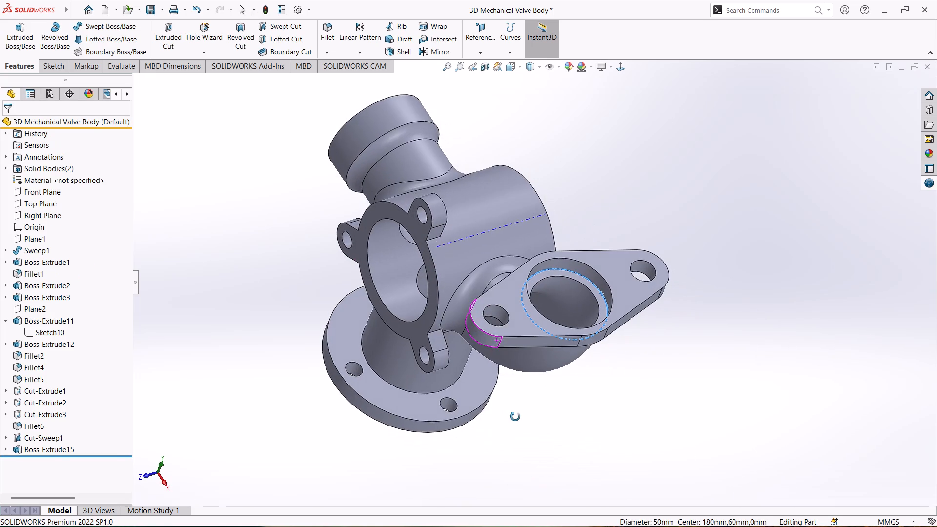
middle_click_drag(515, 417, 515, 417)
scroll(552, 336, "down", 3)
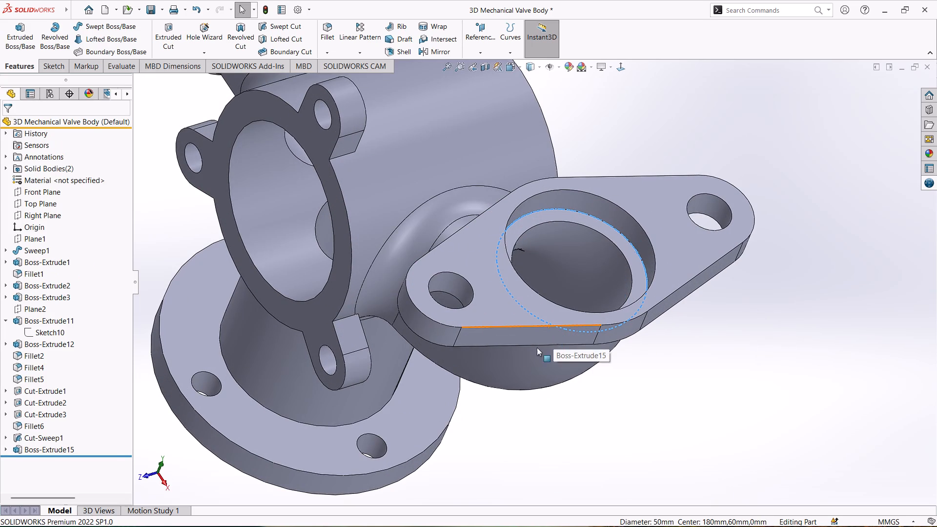
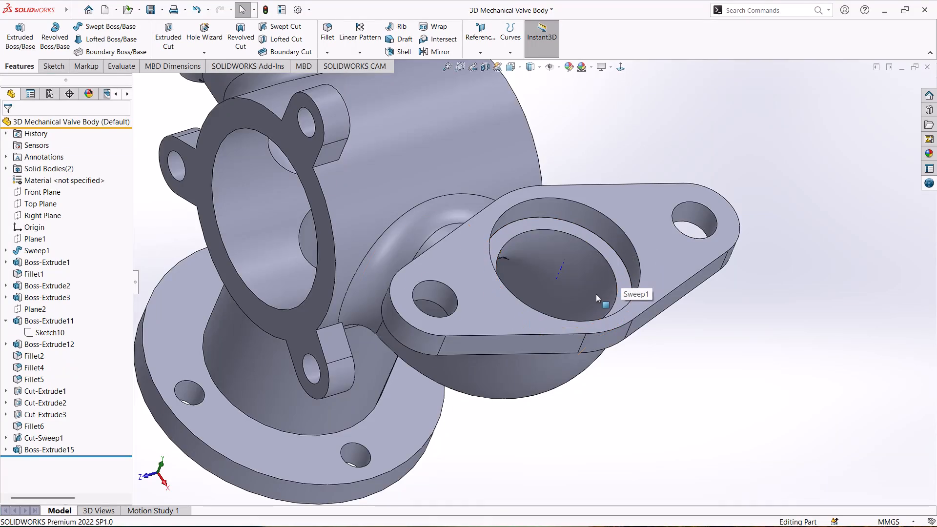
Edit the two-hole flange extrusion and add the contour covering the pipe opening to its selected contours, keeping the 10 mm depth.
scroll(593, 295, "up", 1)
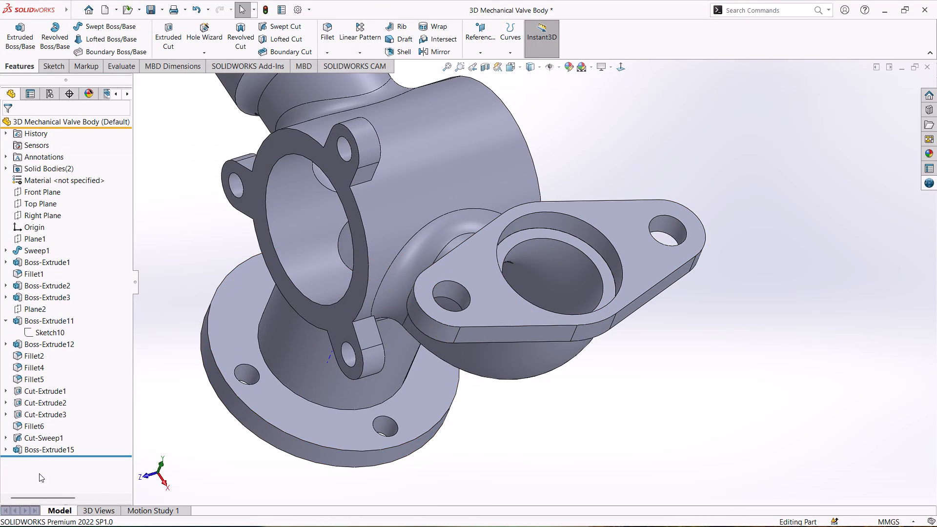
left_click(59, 451)
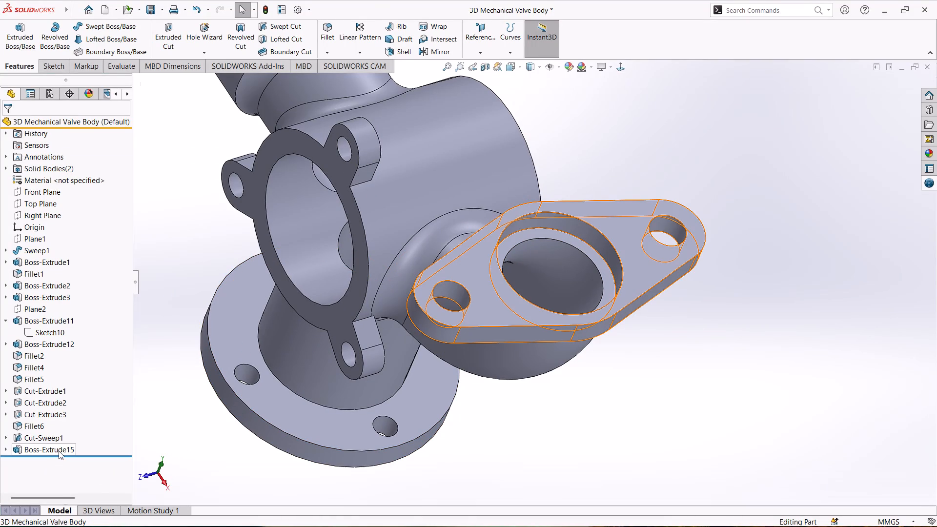
left_click(68, 424)
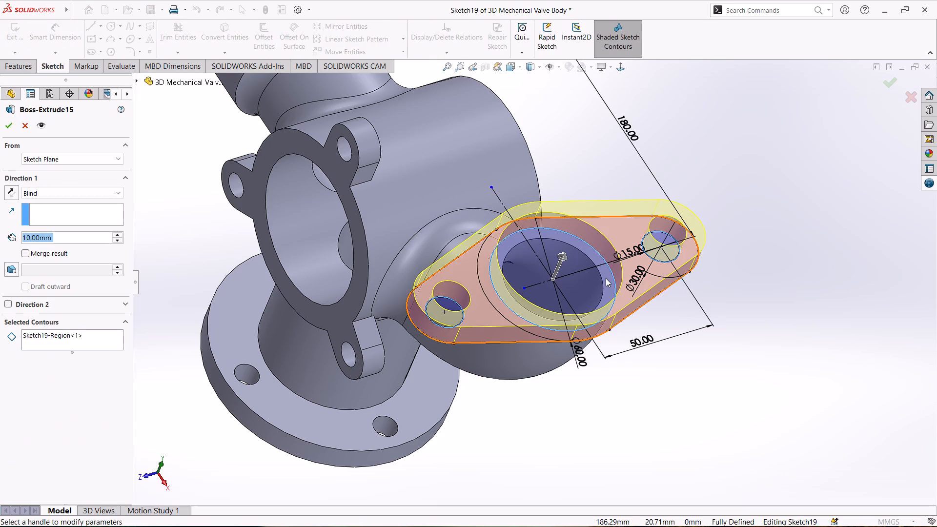
left_click(606, 278)
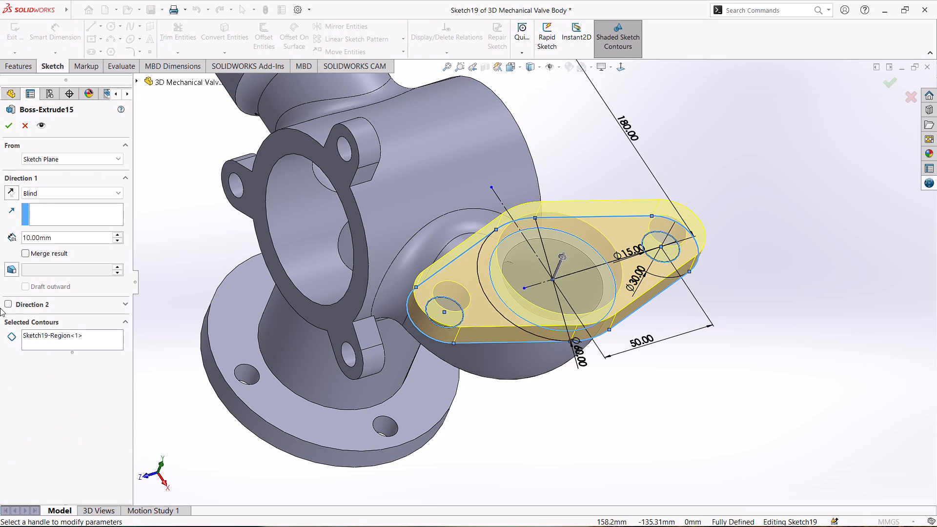
left_click(5, 126)
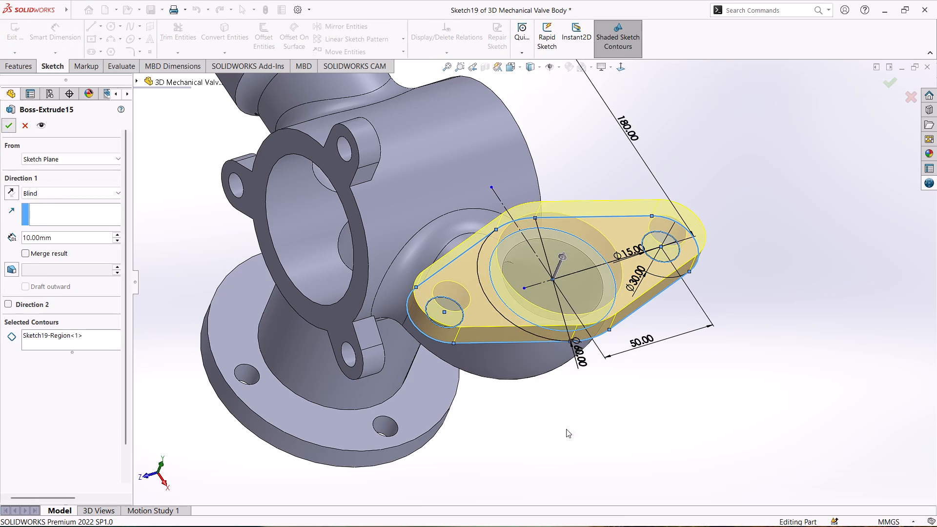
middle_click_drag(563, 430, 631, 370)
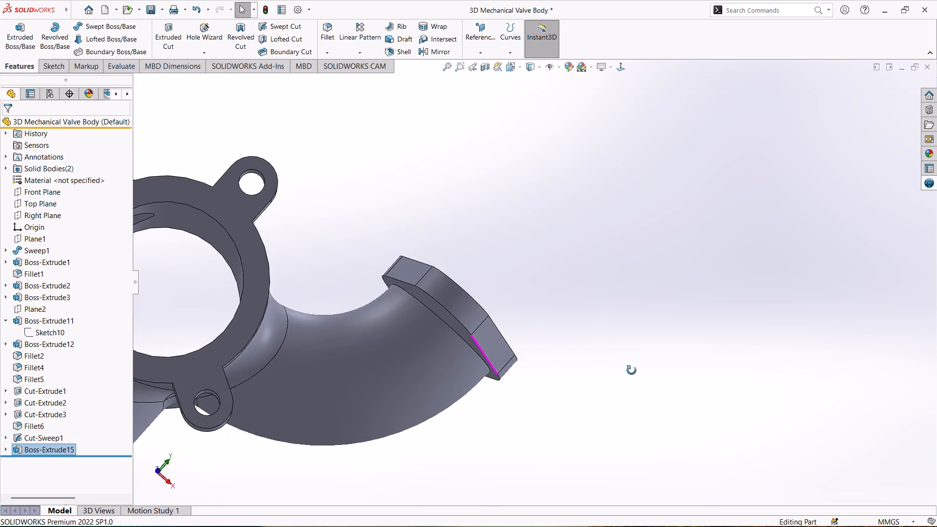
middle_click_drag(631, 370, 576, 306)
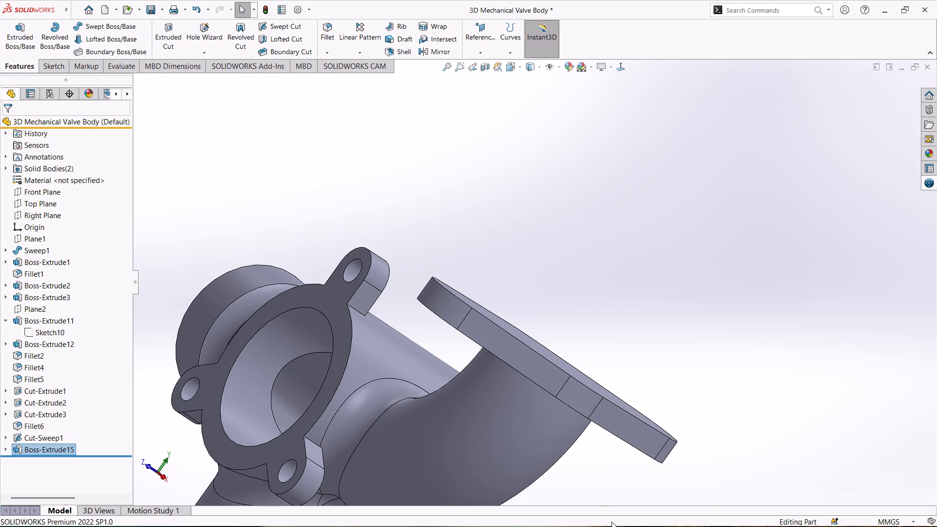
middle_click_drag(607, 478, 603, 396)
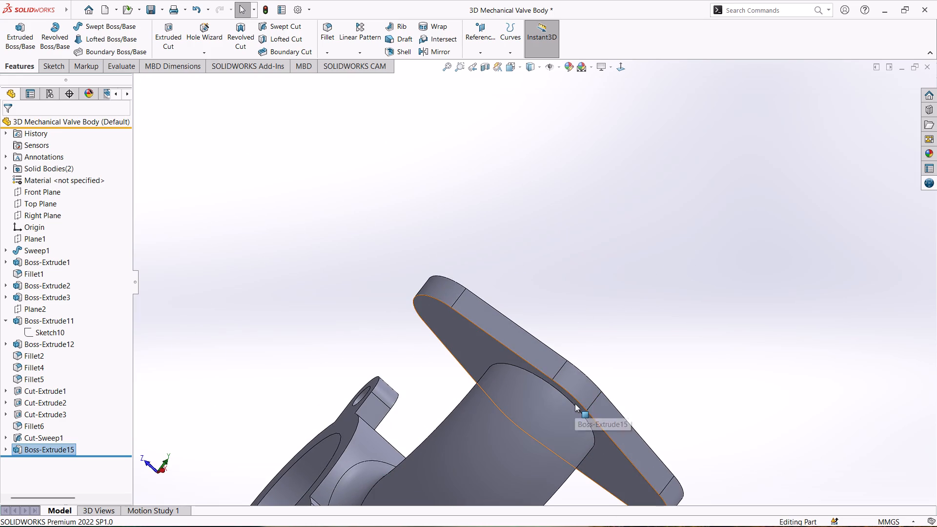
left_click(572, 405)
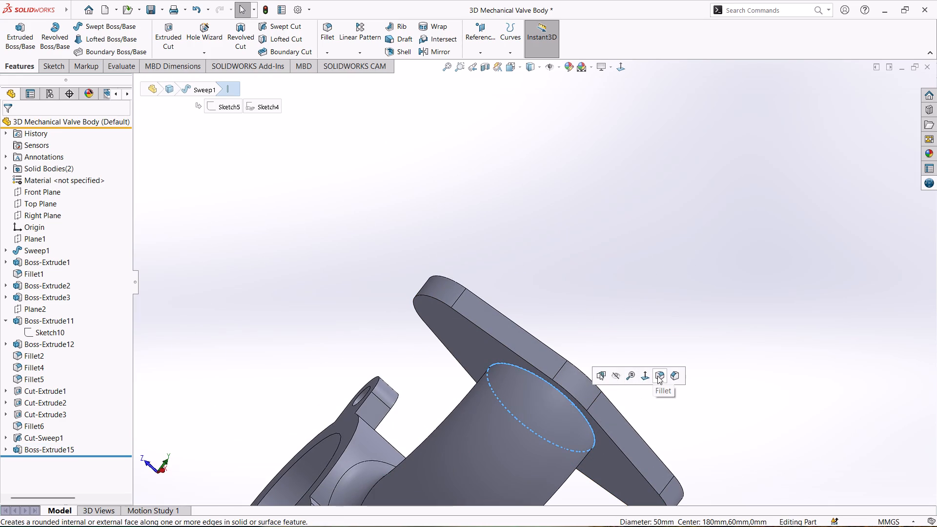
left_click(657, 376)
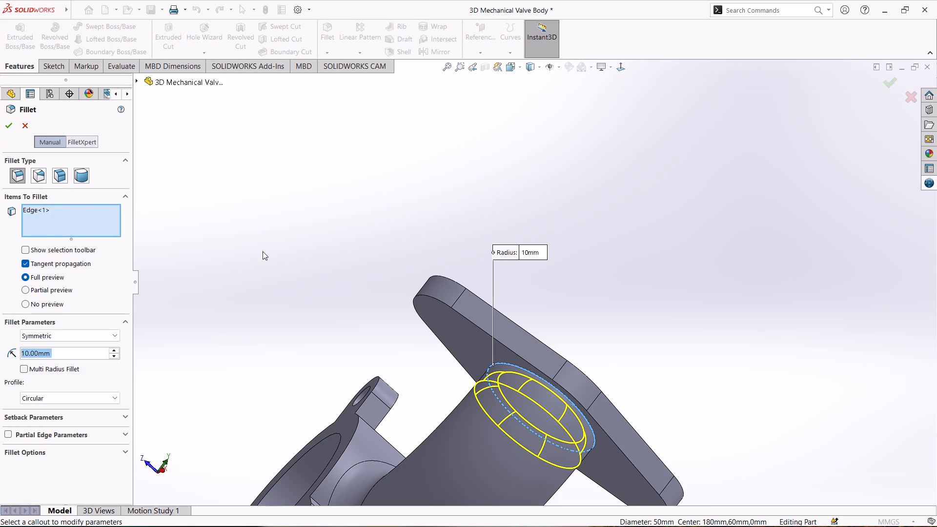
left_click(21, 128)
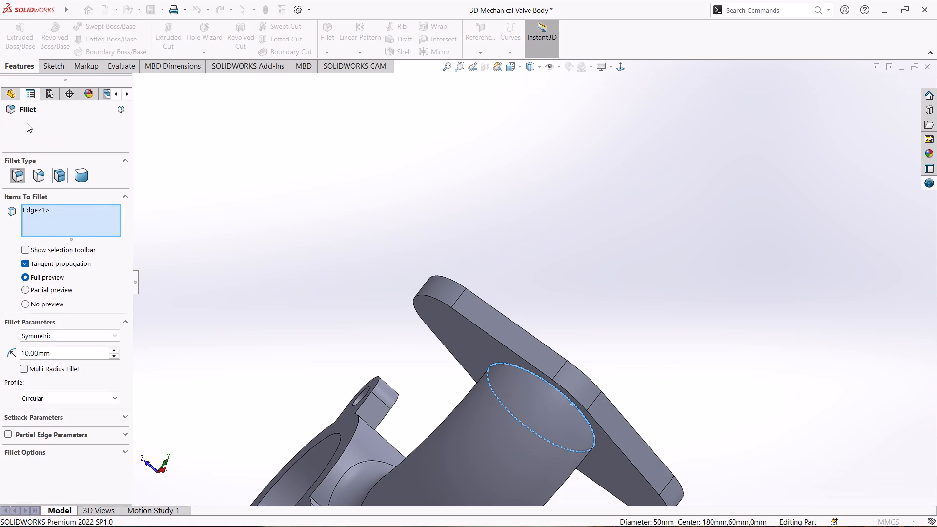
Edit the flange extrusion and reverse its direction so the 10 mm runs from the sketch plane toward the valve body.
scroll(407, 288, "down", 1)
scroll(580, 373, "up", 2)
middle_click_drag(635, 298, 570, 404)
scroll(593, 338, "down", 2)
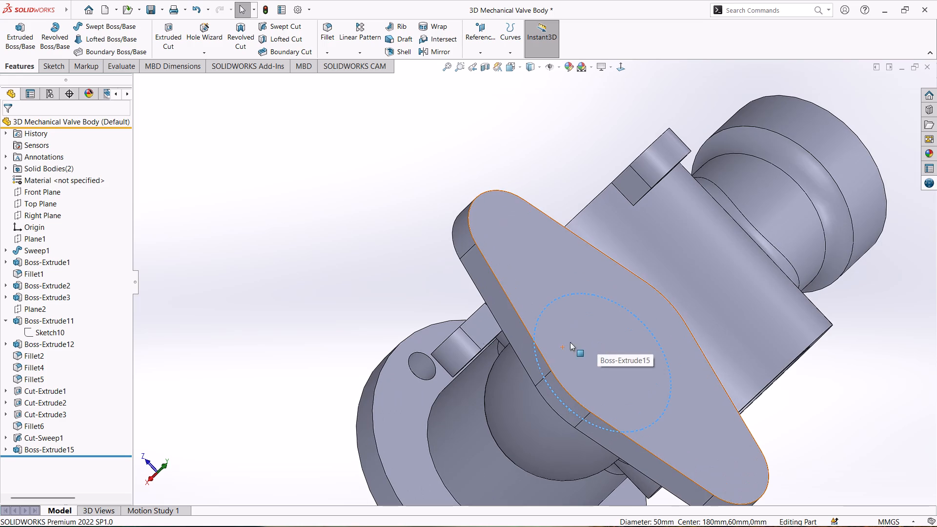
middle_click_drag(341, 251, 363, 299)
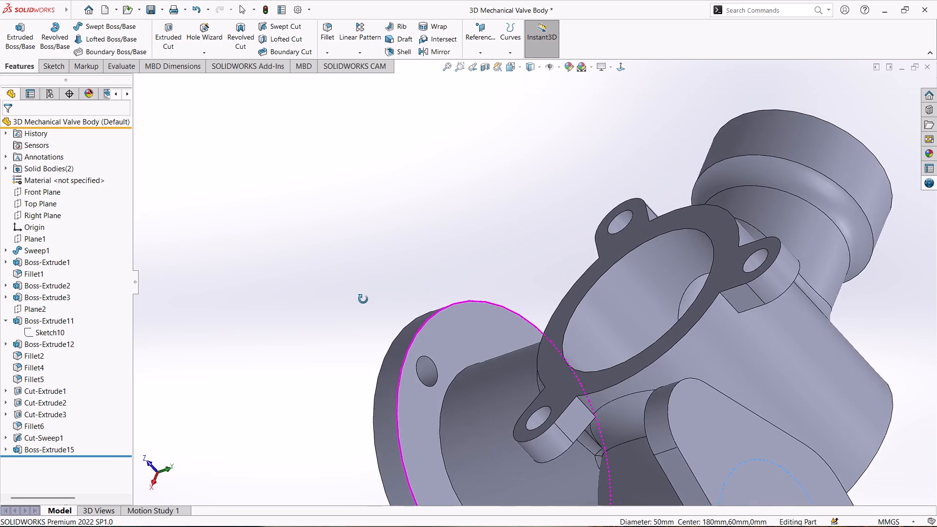
middle_click_drag(363, 299, 326, 252)
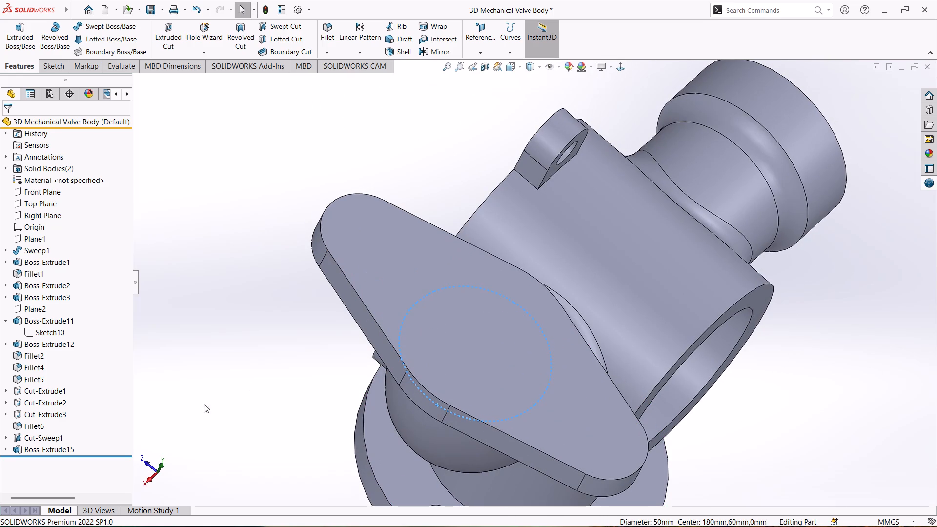
left_click(47, 454)
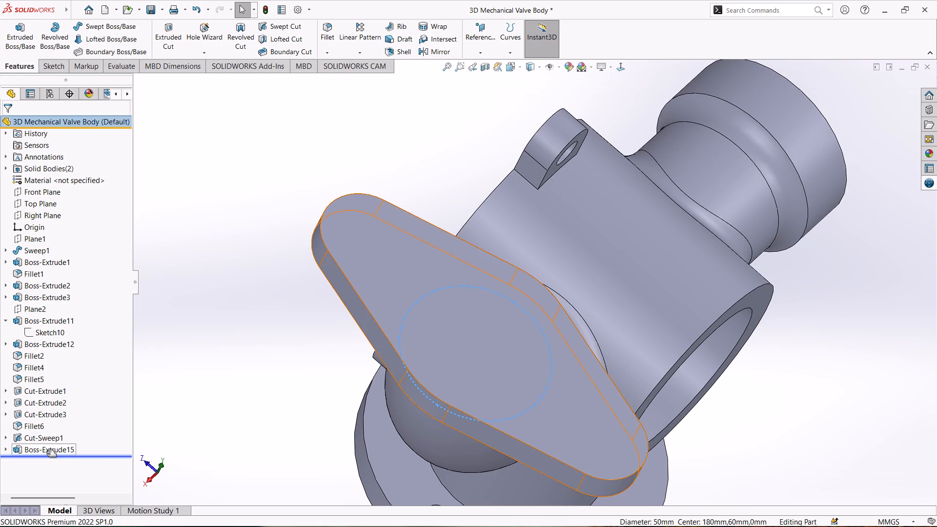
left_click(47, 451)
left_click(55, 421)
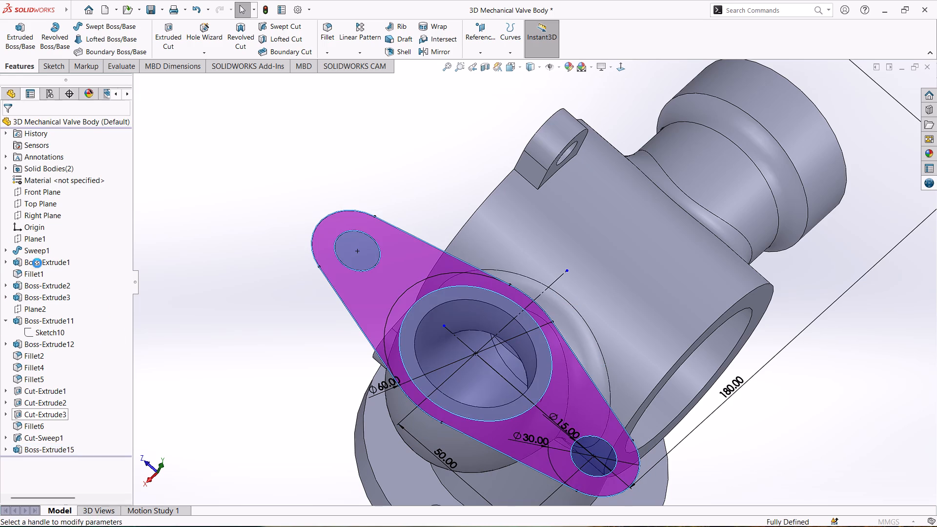
left_click(14, 191)
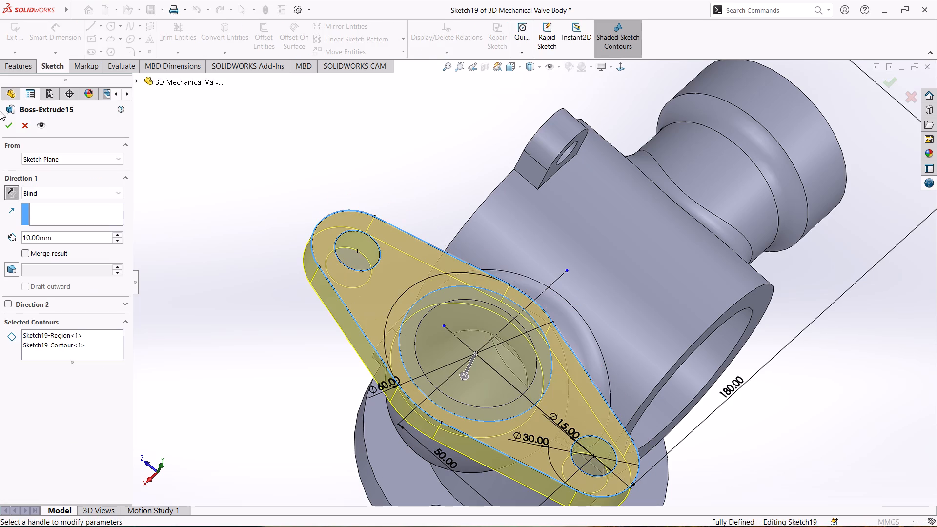
left_click(4, 125)
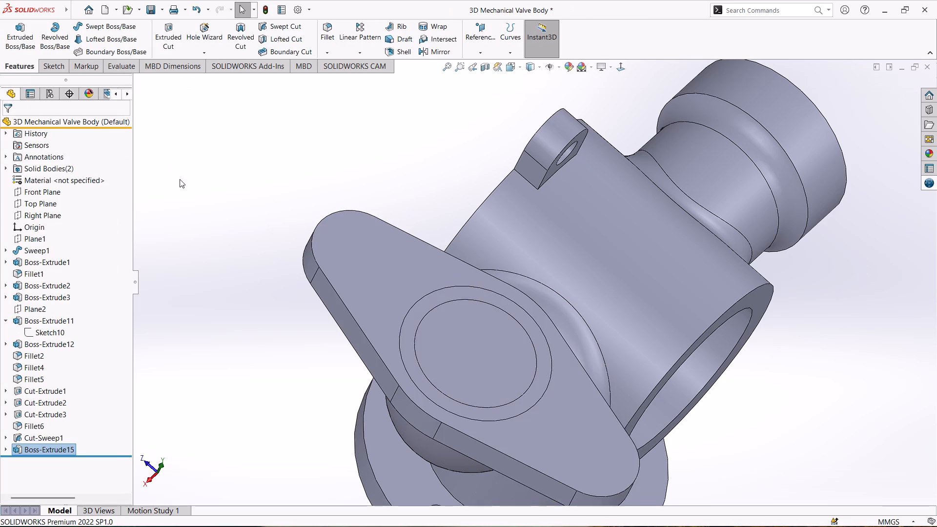
Examine the joint between the reversed flange and the elbow pipe, and the whole valve body, from several sides.
middle_click_drag(209, 230, 292, 115)
scroll(863, 216, "down", 2)
scroll(777, 214, "up", 1)
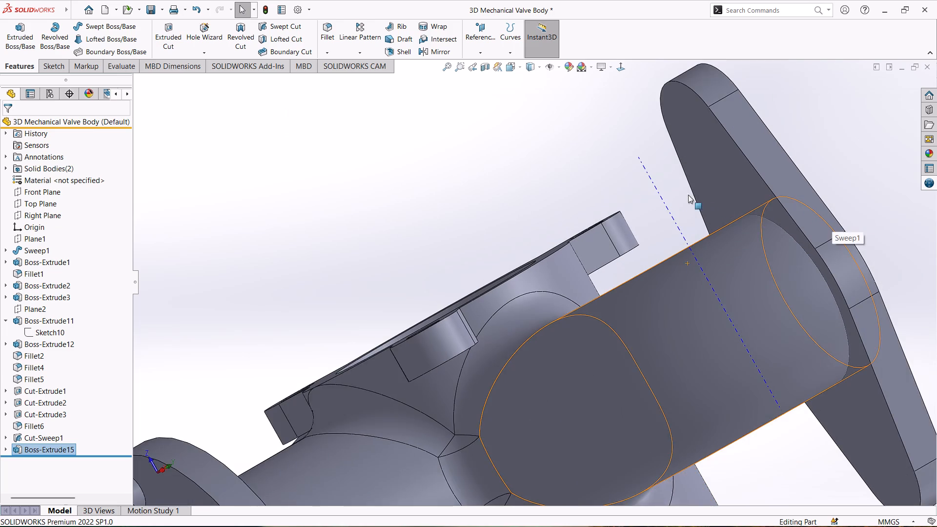
scroll(670, 190, "down", 1)
middle_click_drag(623, 177, 647, 188)
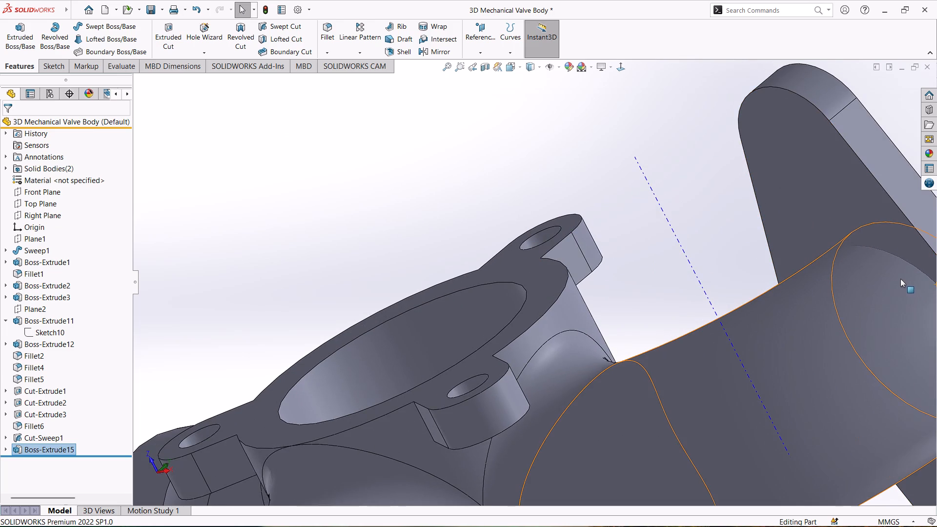
scroll(599, 214, "up", 3)
middle_click_drag(554, 182, 600, 261)
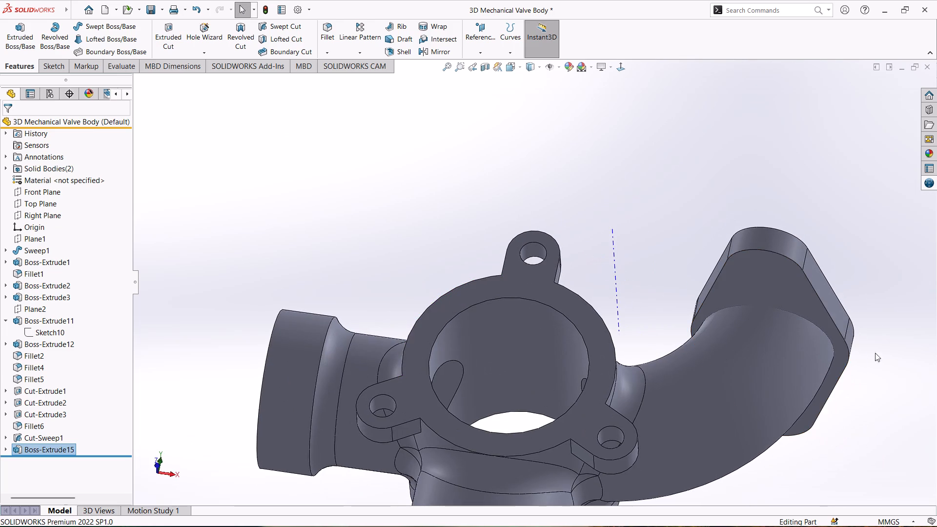
scroll(830, 284, "up", 3)
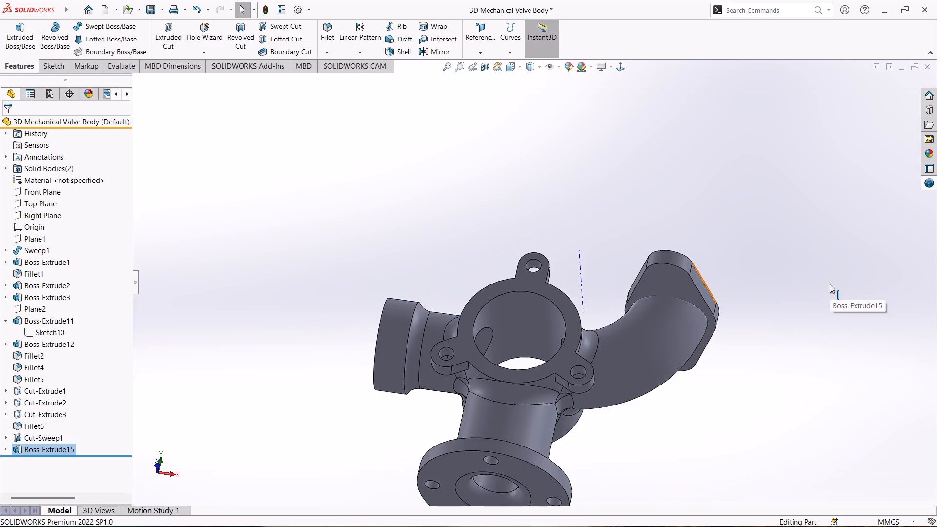
scroll(821, 288, "down", 2)
scroll(431, 239, "up", 3)
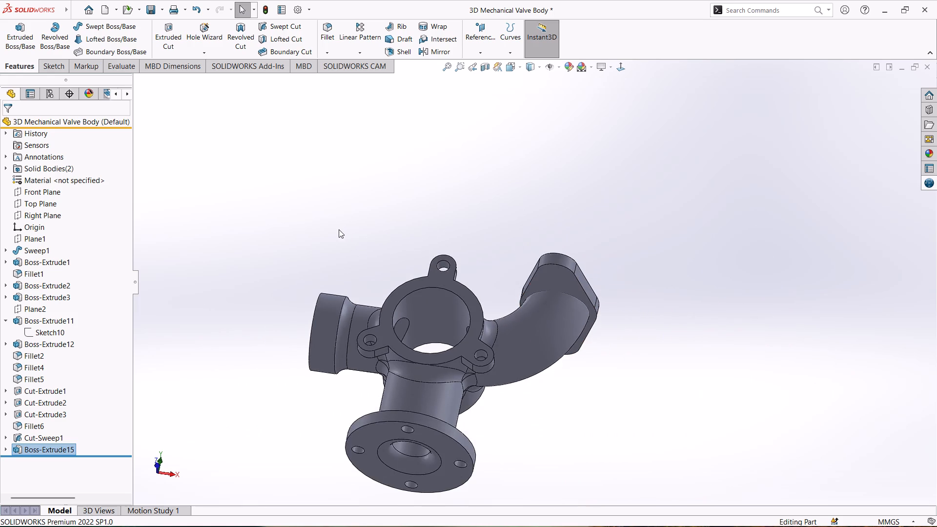
middle_click_drag(337, 229, 401, 341)
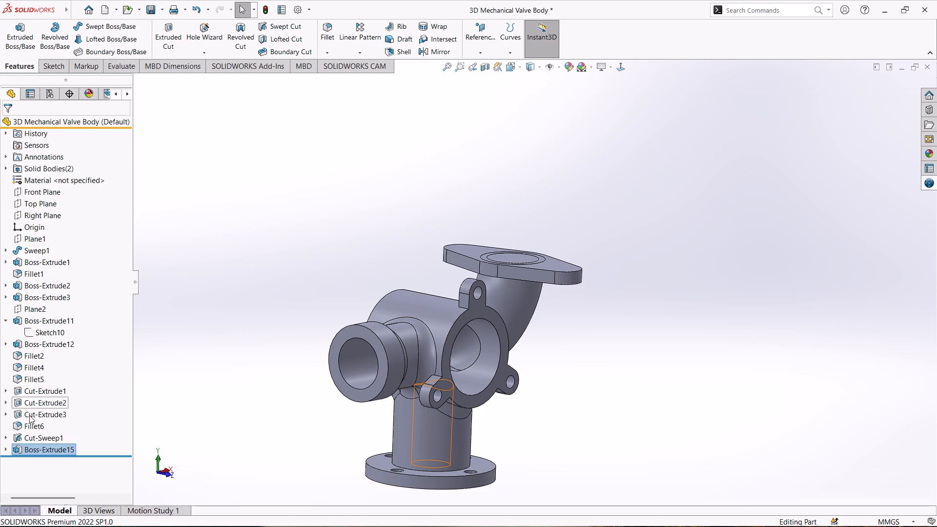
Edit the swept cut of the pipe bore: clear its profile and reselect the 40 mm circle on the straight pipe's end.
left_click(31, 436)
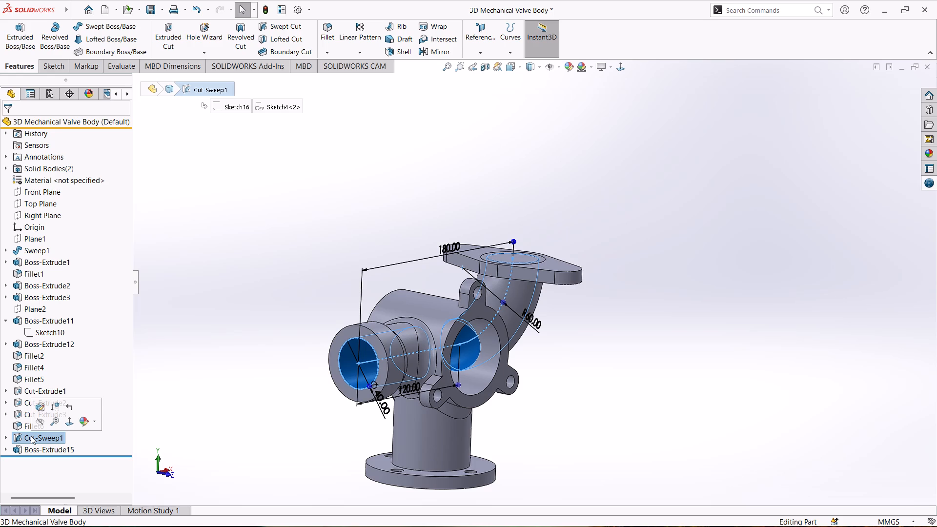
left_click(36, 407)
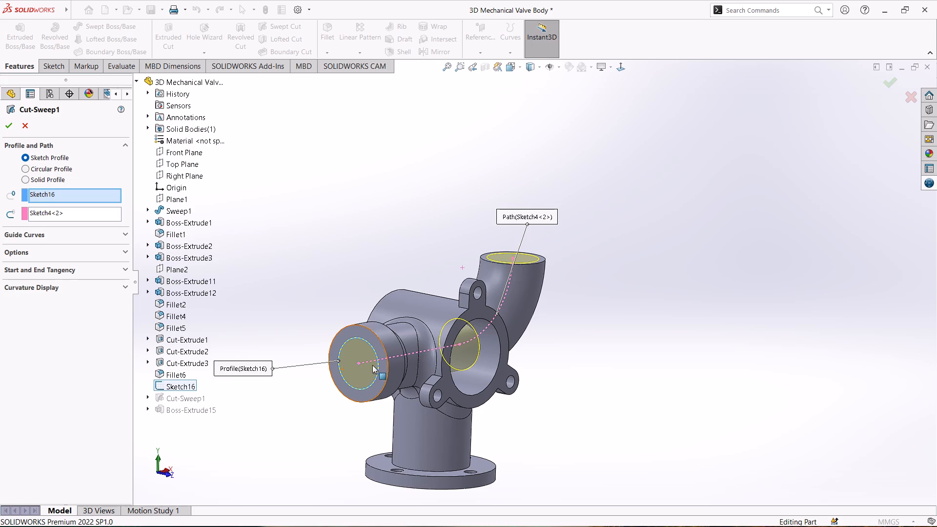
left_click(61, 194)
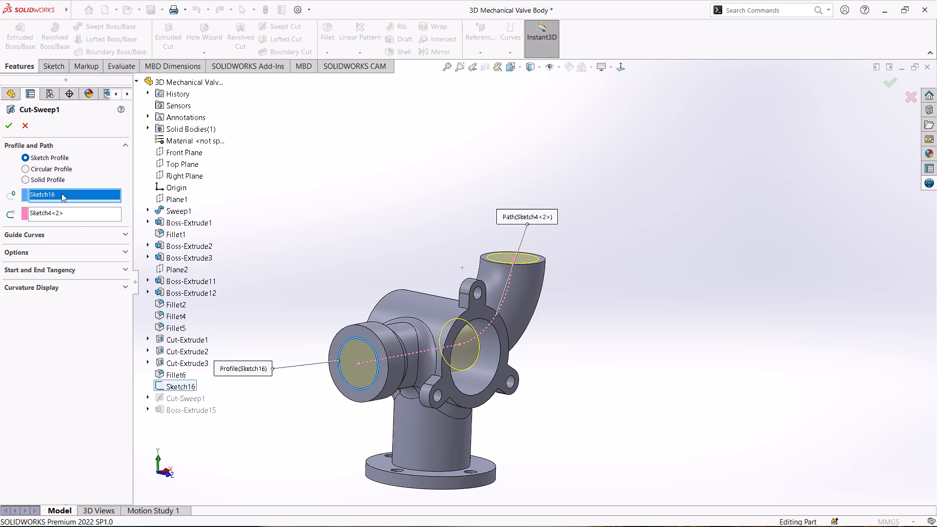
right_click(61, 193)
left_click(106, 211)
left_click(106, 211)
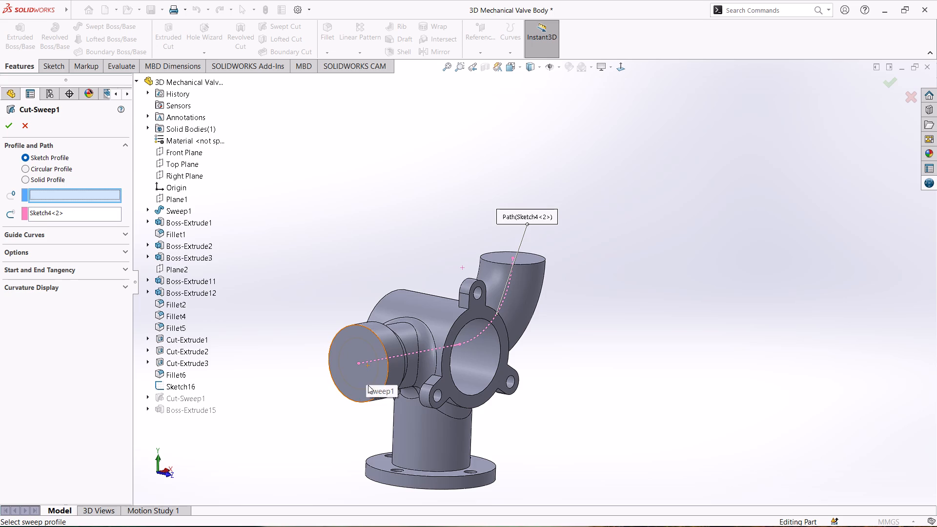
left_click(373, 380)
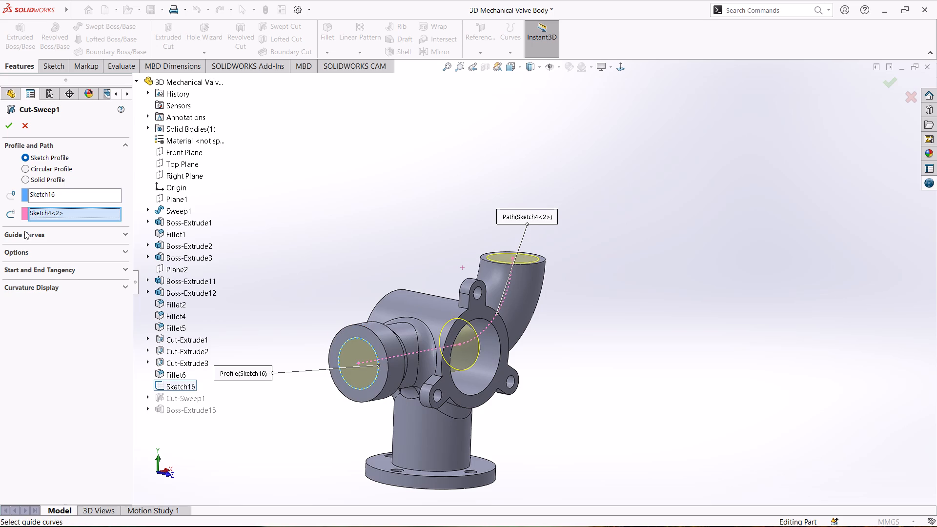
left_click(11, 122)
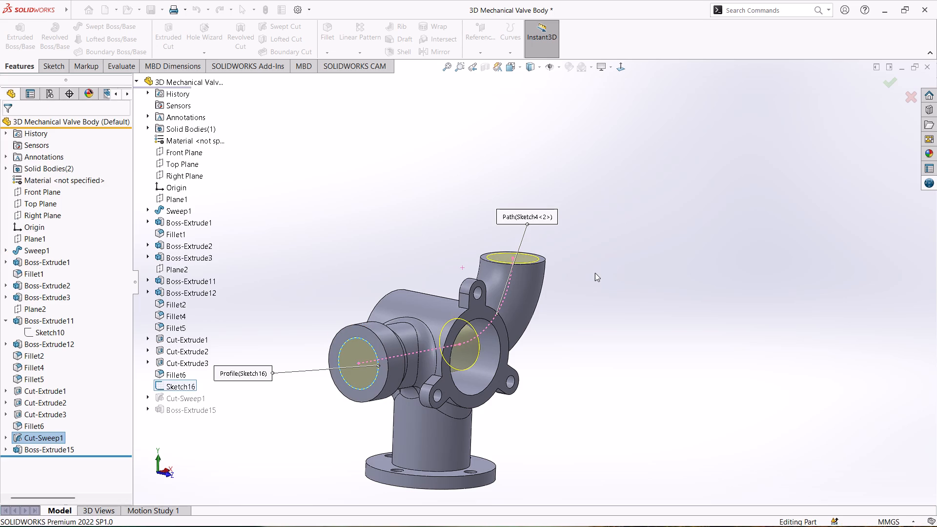
Examine the flange face over the elbow's bore and the underside where the flange meets the pipe.
middle_click_drag(583, 229, 572, 313)
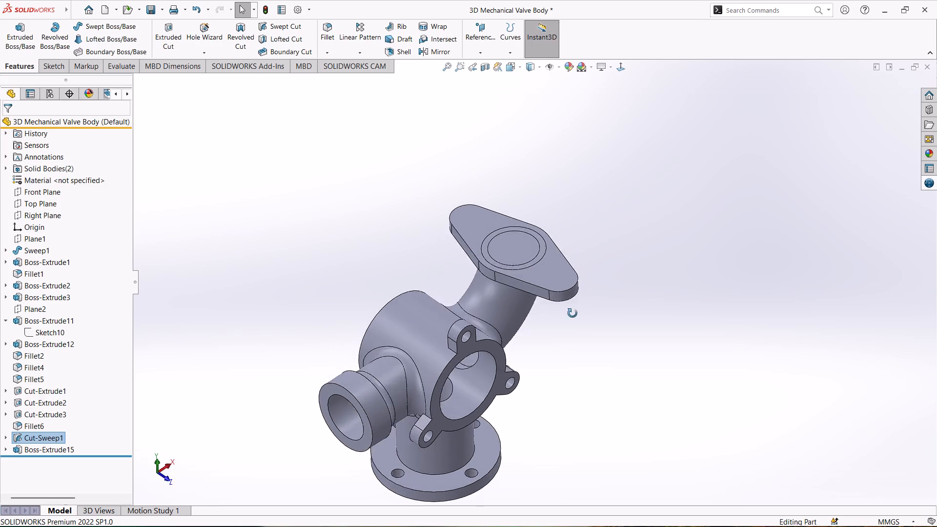
middle_click_drag(572, 313, 569, 338)
scroll(533, 257, "down", 5)
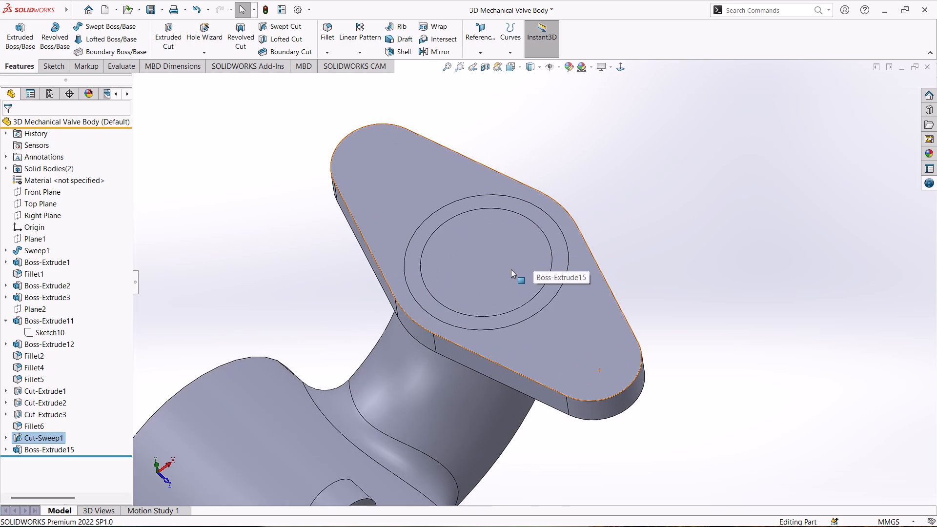
scroll(511, 269, "up", 3)
middle_click_drag(636, 348, 541, 335)
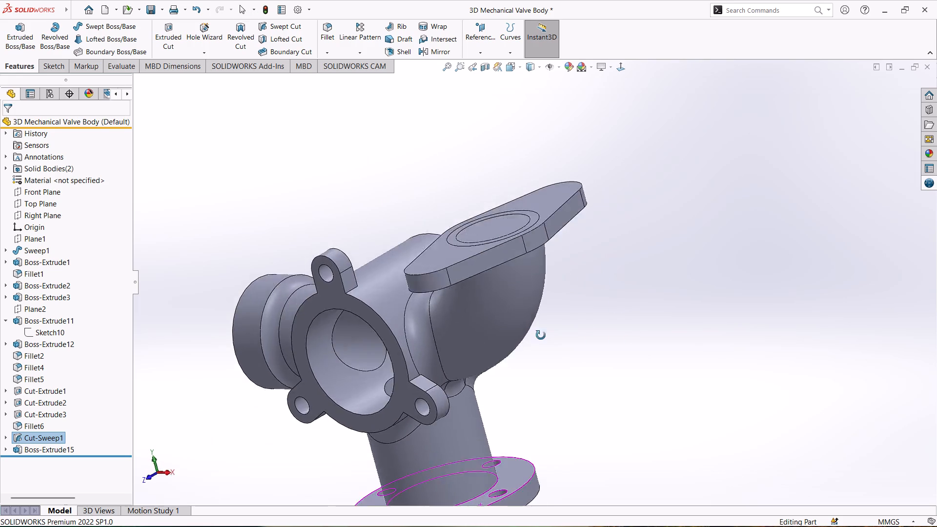
middle_click_drag(541, 335, 588, 418)
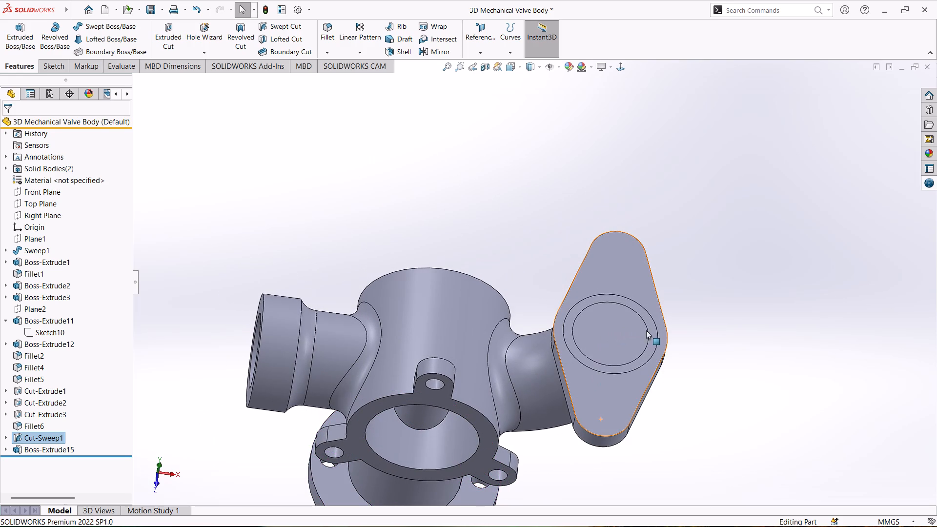
right_click_drag(204, 178, 272, 180)
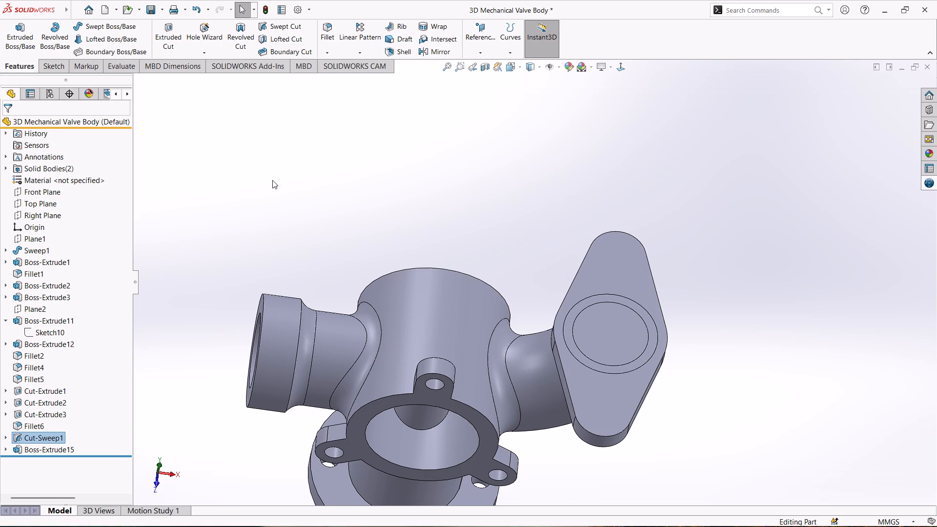
Sketch a 40 mm diameter circle on the elbow flange's outer face, centred on the pipe bore.
right_click_drag(272, 180, 278, 181)
middle_click_drag(308, 225, 340, 456)
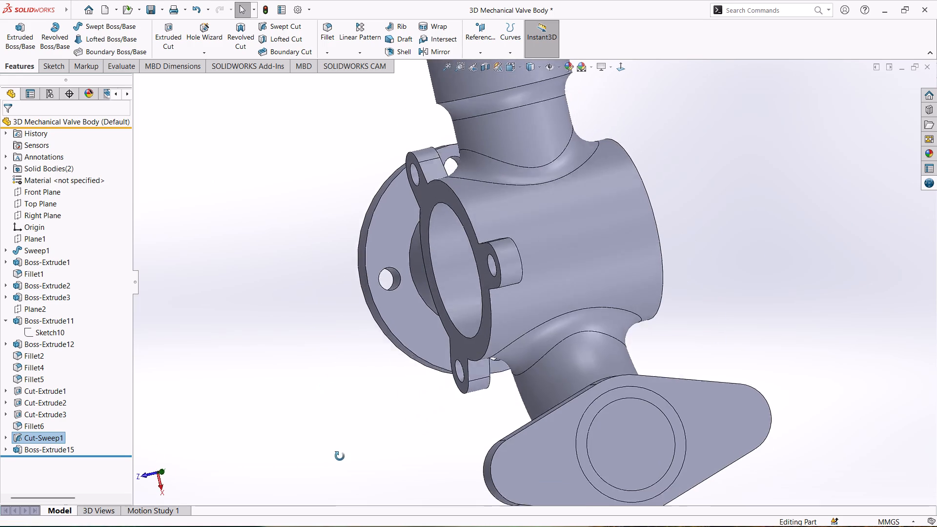
middle_click_drag(340, 456, 340, 456)
left_click_drag(342, 345, 249, 347)
right_click_drag(261, 342, 206, 332)
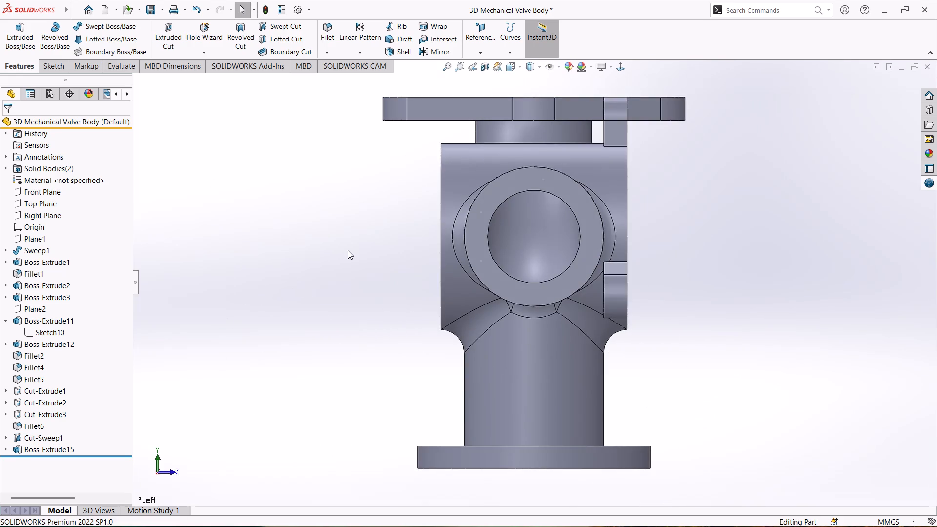
scroll(374, 228, "down", 2)
scroll(374, 228, "up", 3)
middle_click_drag(402, 210, 434, 437)
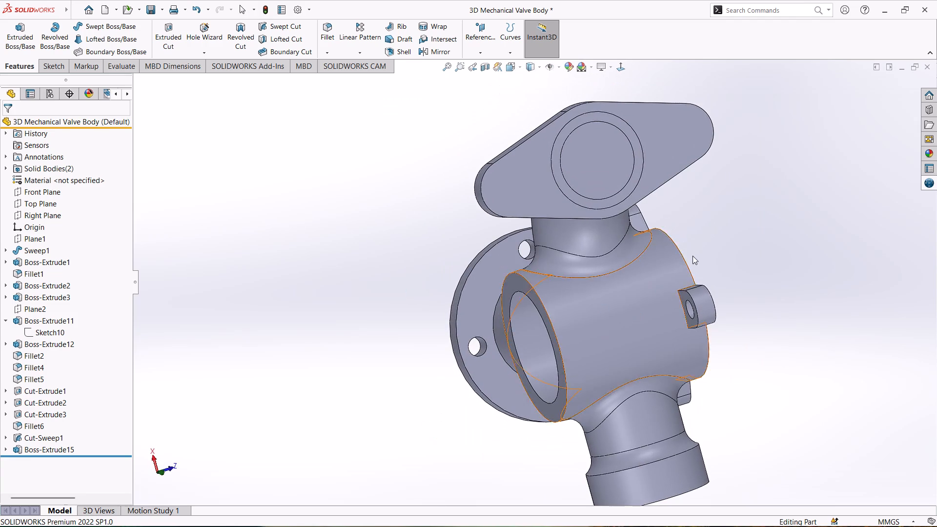
left_click(606, 166)
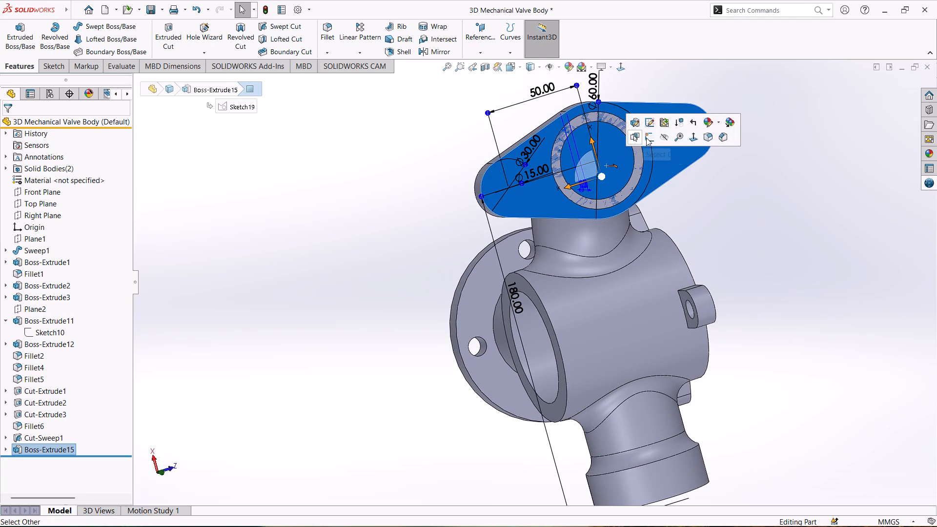
left_click(648, 136)
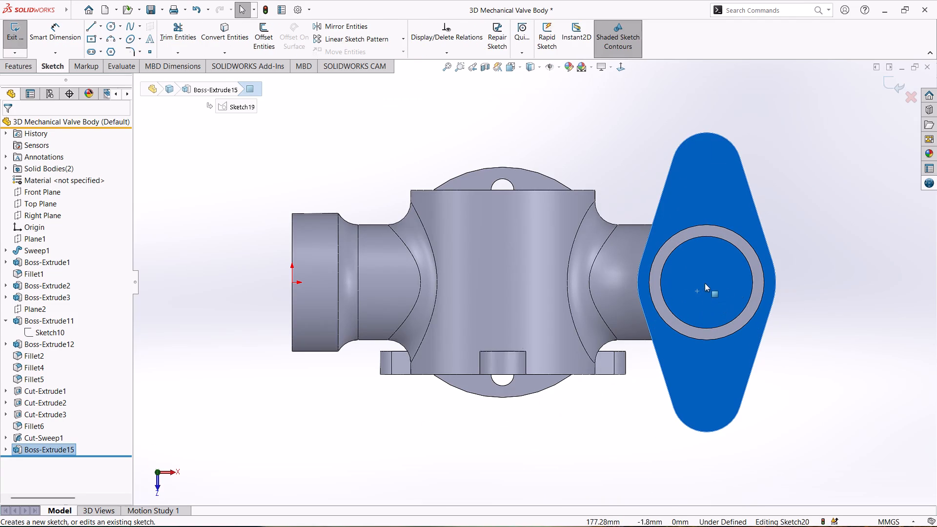
right_click_drag(557, 146, 616, 140)
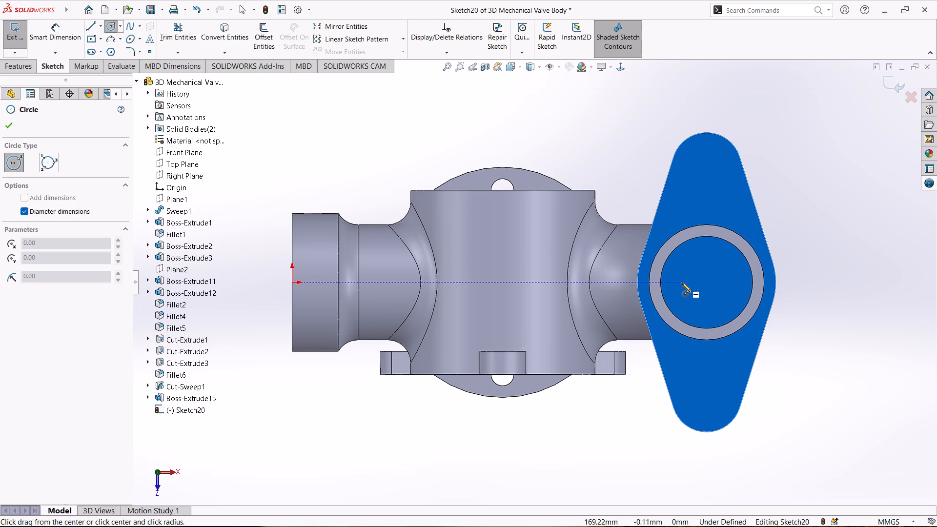
left_click(707, 283)
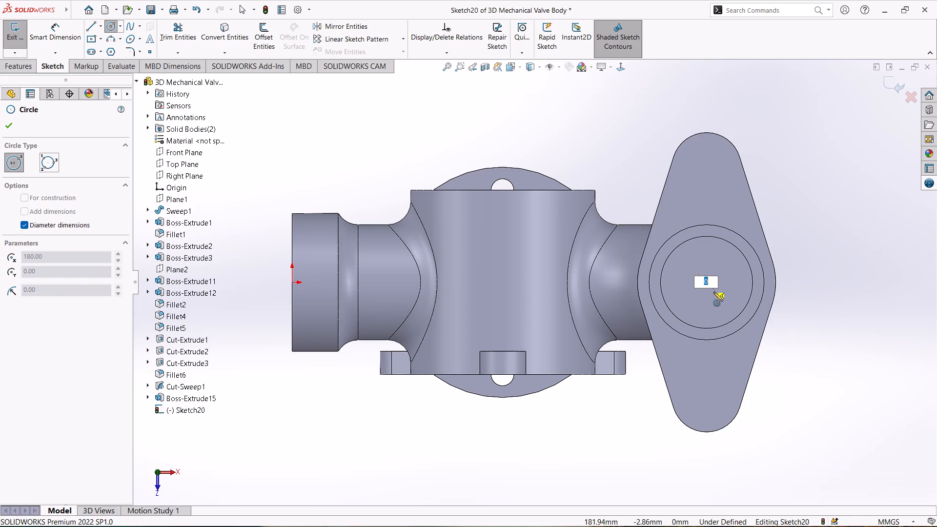
type("40")
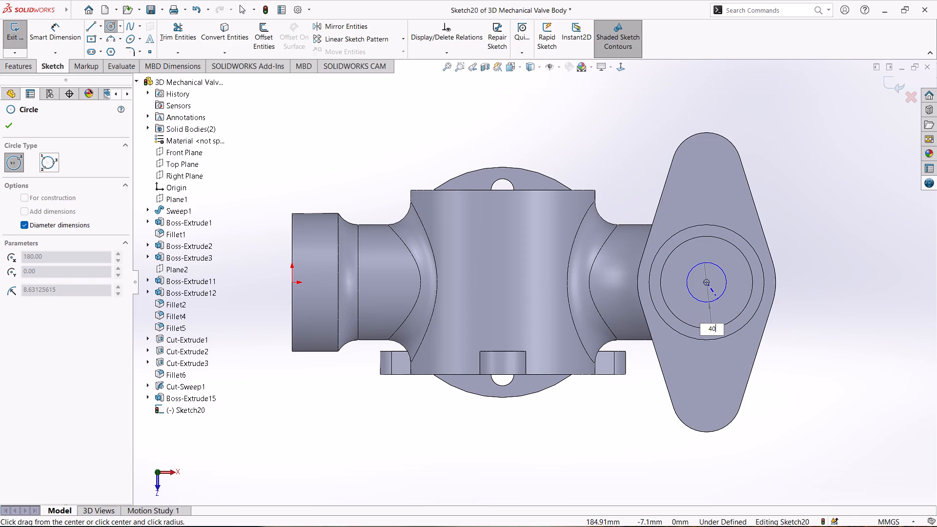
key("Return")
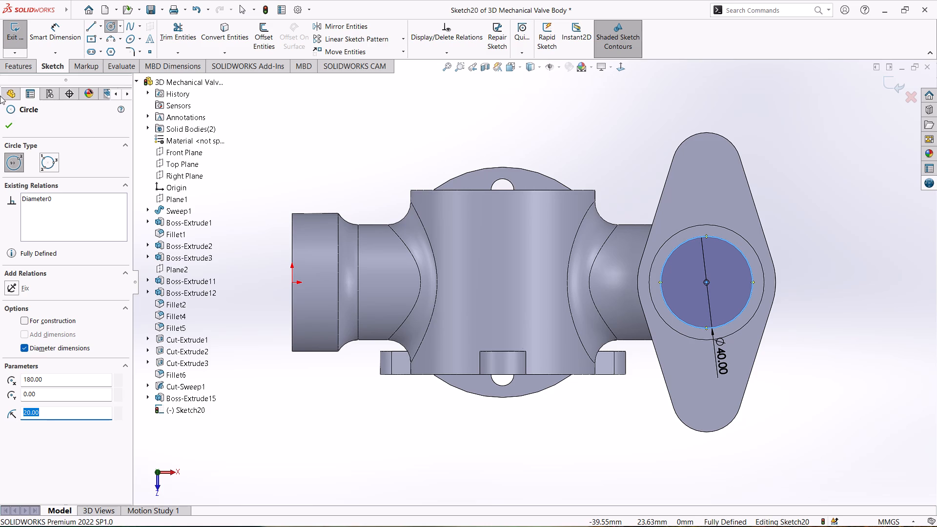
left_click(6, 123)
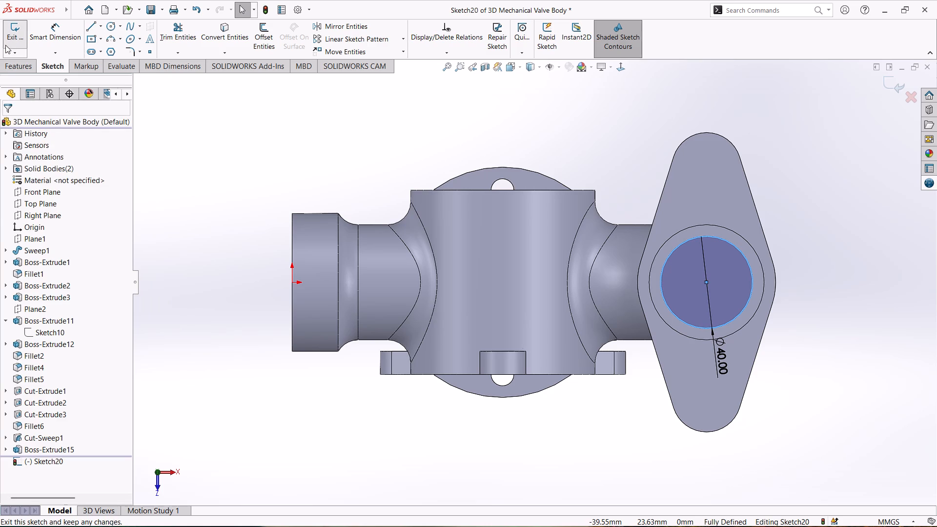
left_click(10, 38)
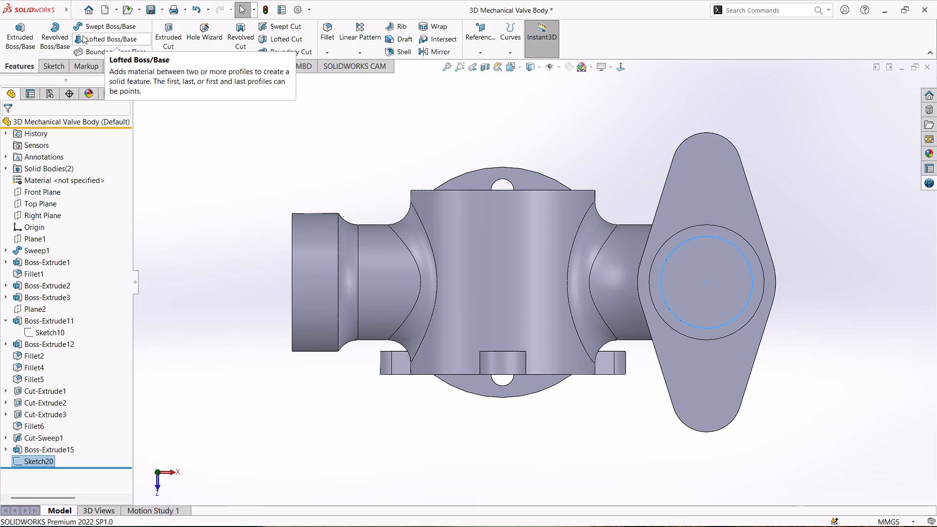
Cut-extrude the 40 mm circle through the flange with a blind depth of 10 mm.
left_click(171, 31)
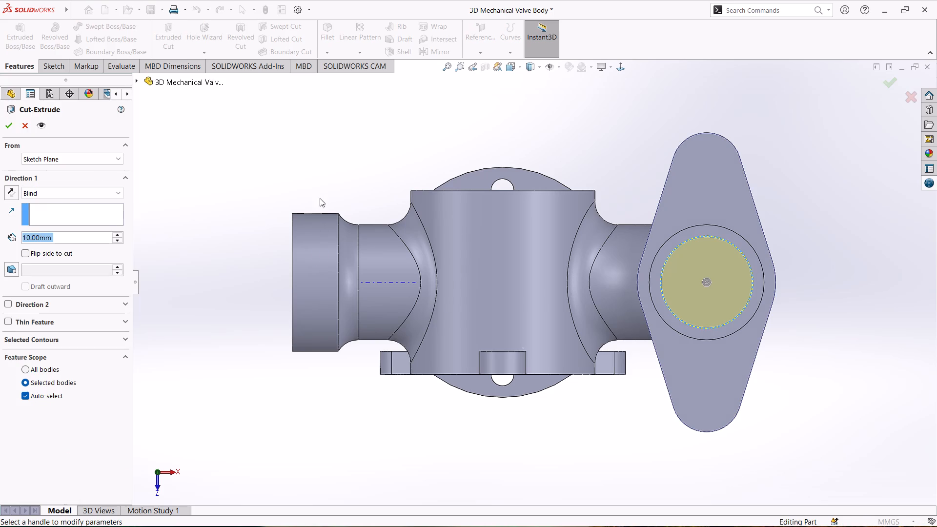
middle_click_drag(322, 174, 315, 84)
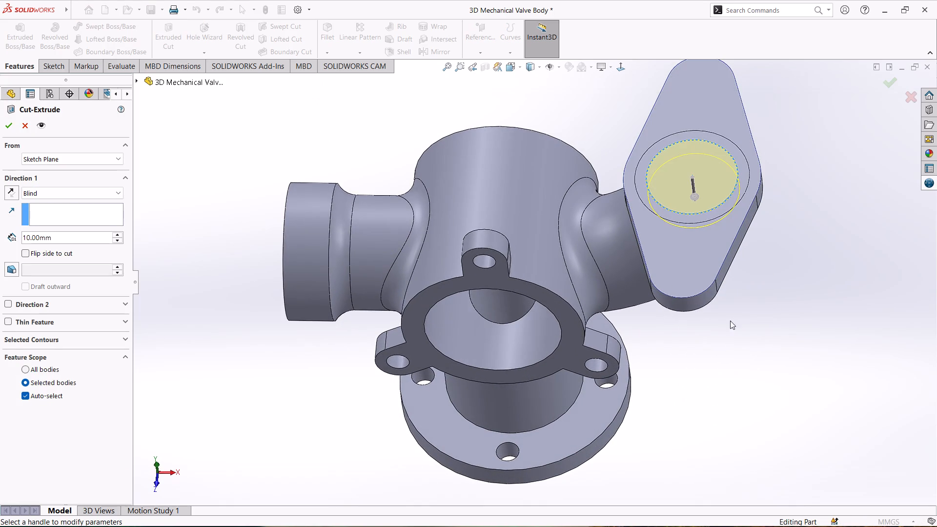
middle_click_drag(794, 365, 751, 316)
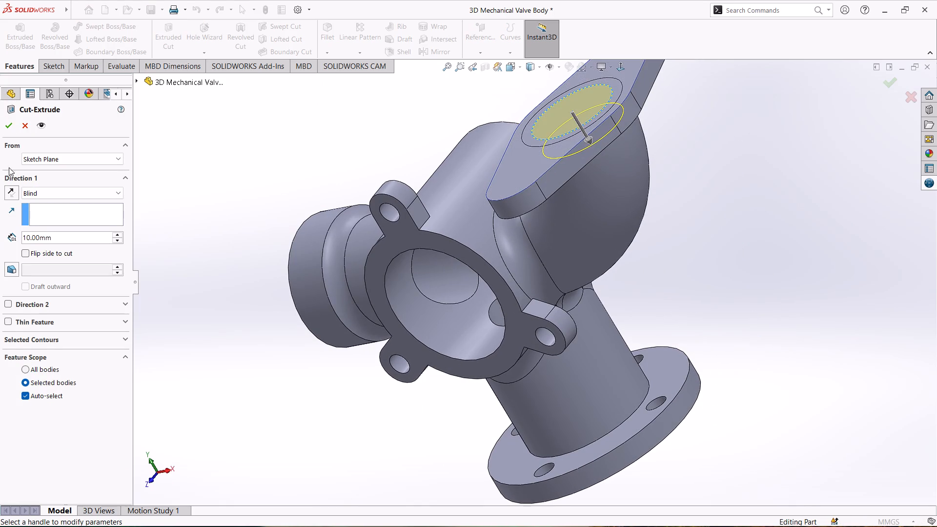
left_click(10, 126)
Examine the flange opening, the elbow bore and the whole valve body from several sides.
scroll(666, 214, "down", 1)
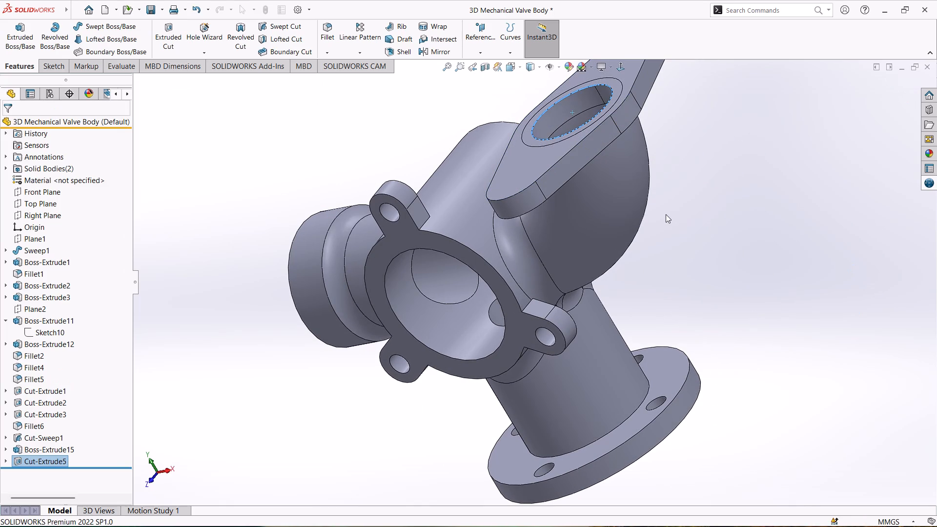
scroll(666, 214, "down", 1)
scroll(666, 214, "up", 3)
middle_click_drag(670, 206, 733, 307)
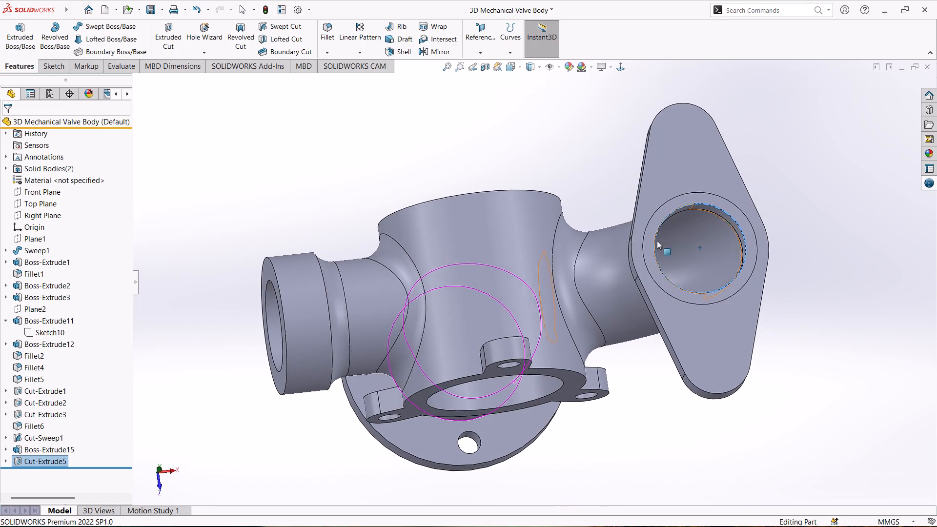
left_click(576, 148)
middle_click_drag(823, 240, 830, 212)
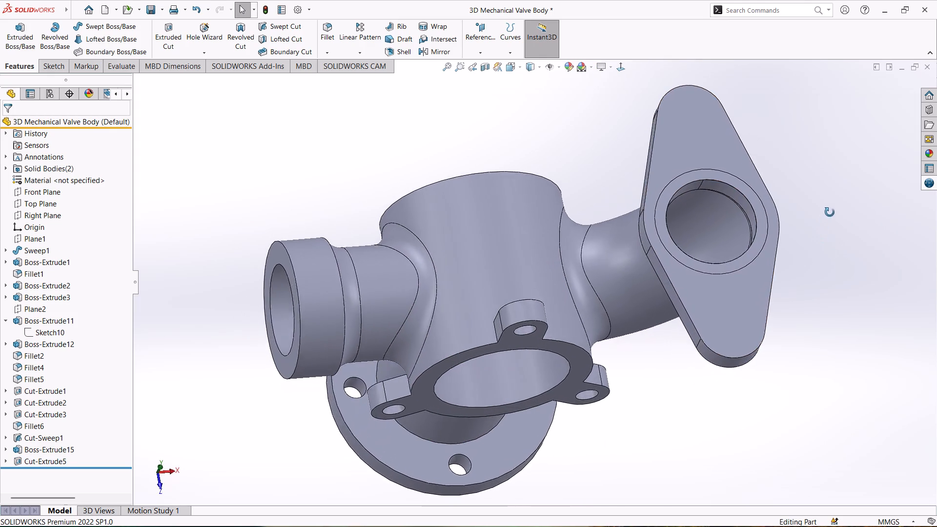
middle_click_drag(830, 212, 725, 216)
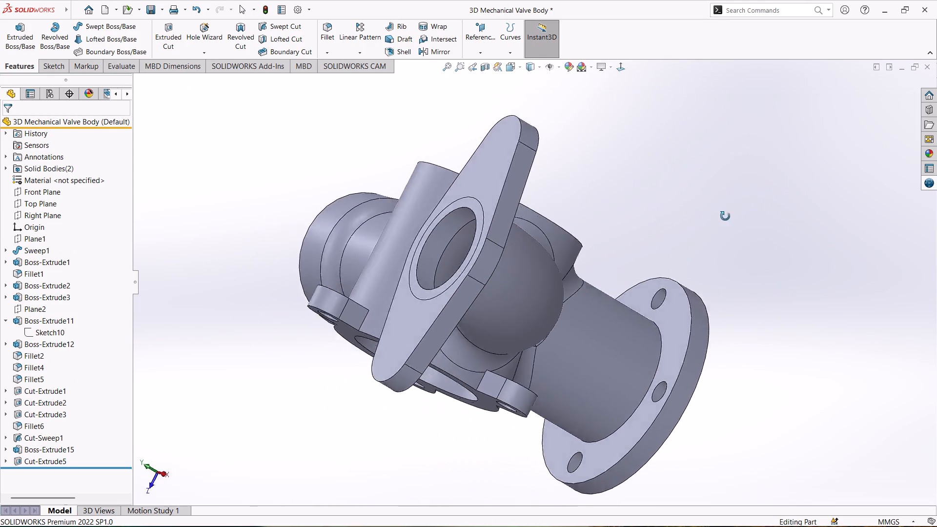
middle_click_drag(725, 216, 847, 215)
scroll(713, 442, "down", 2)
scroll(711, 437, "up", 3)
middle_click_drag(709, 422, 699, 379)
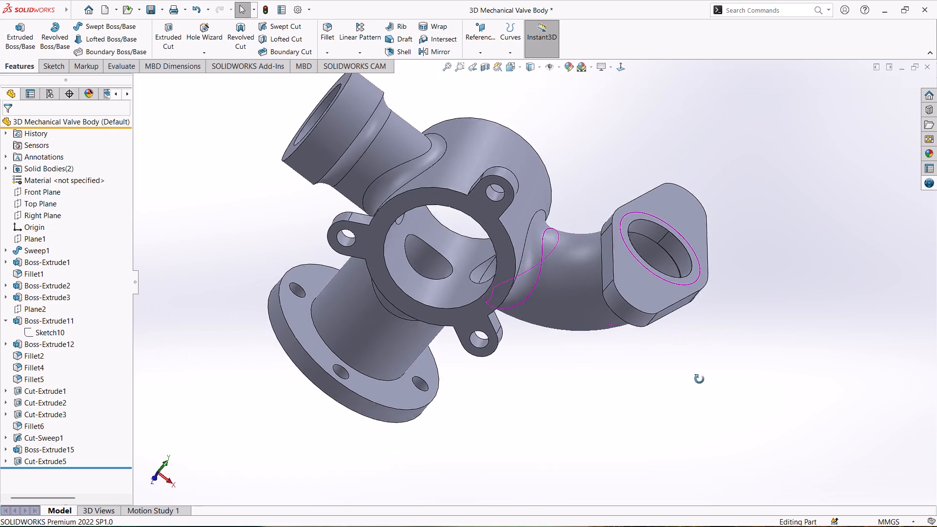
middle_click_drag(699, 379, 709, 368)
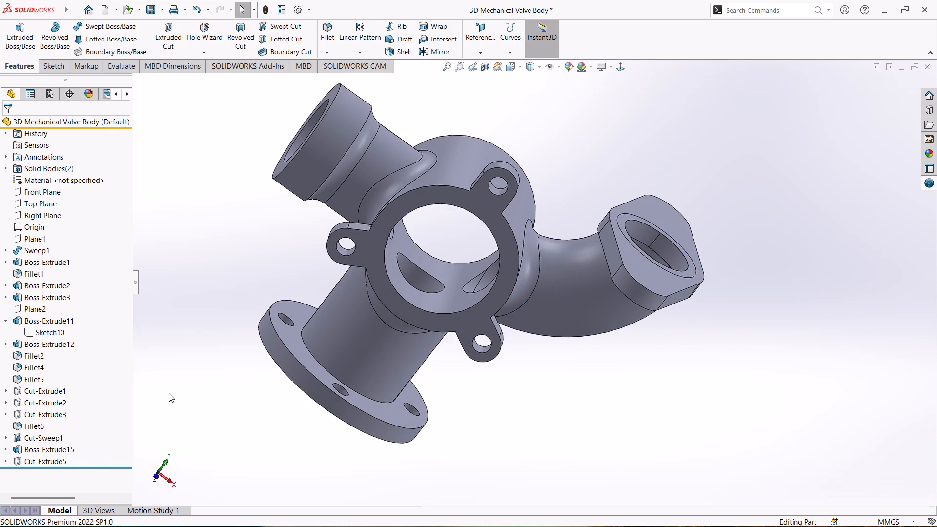
left_click(195, 386)
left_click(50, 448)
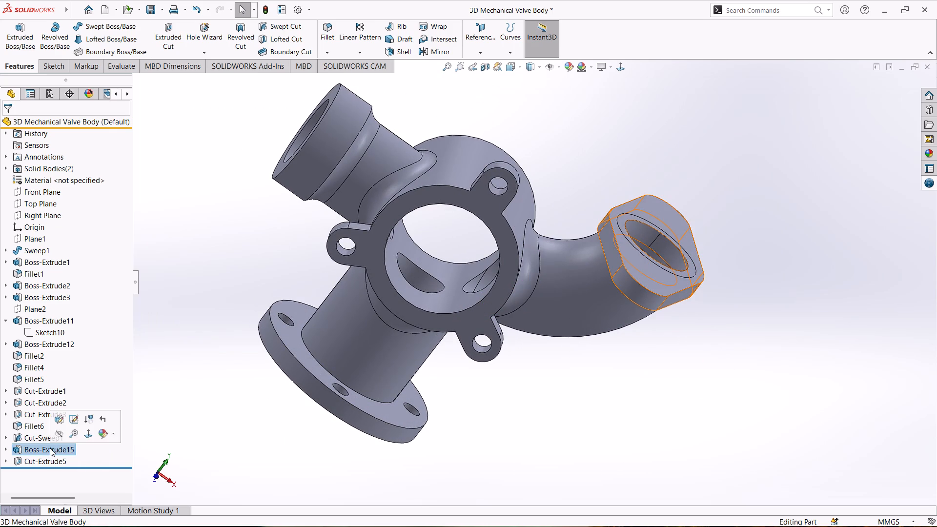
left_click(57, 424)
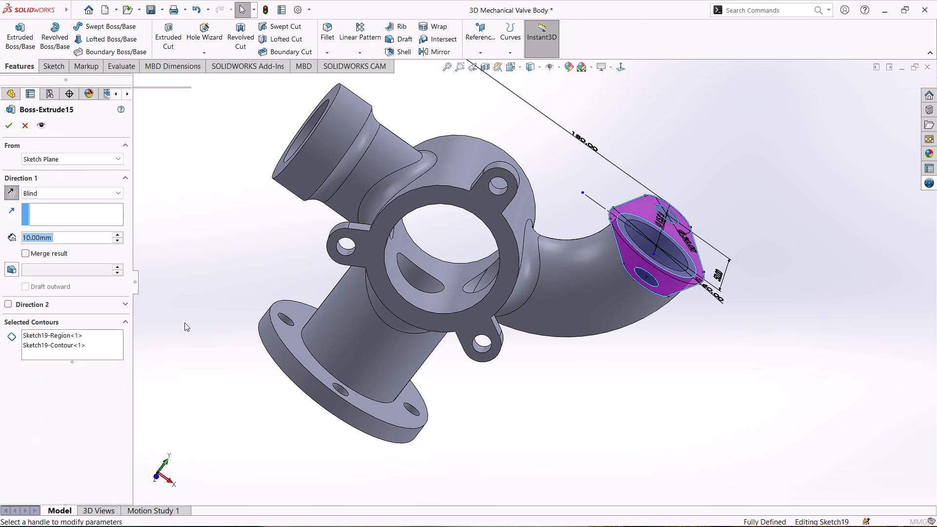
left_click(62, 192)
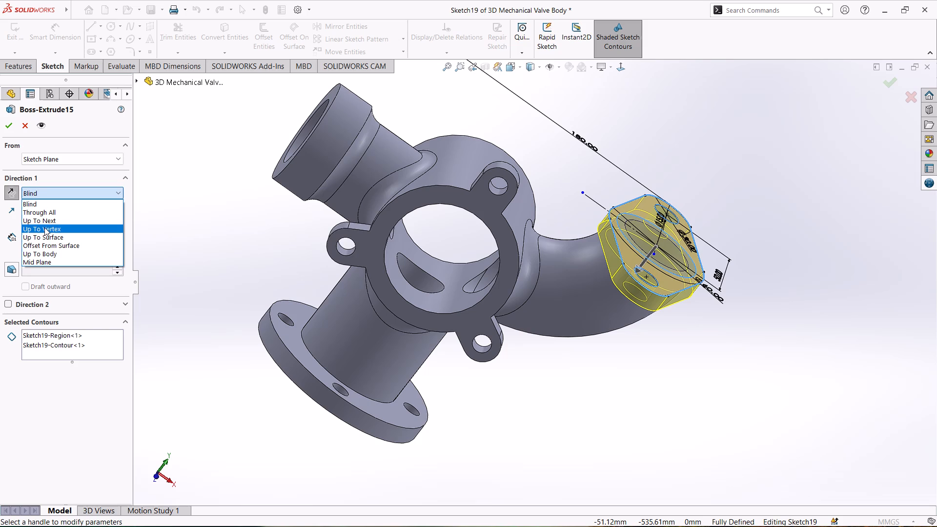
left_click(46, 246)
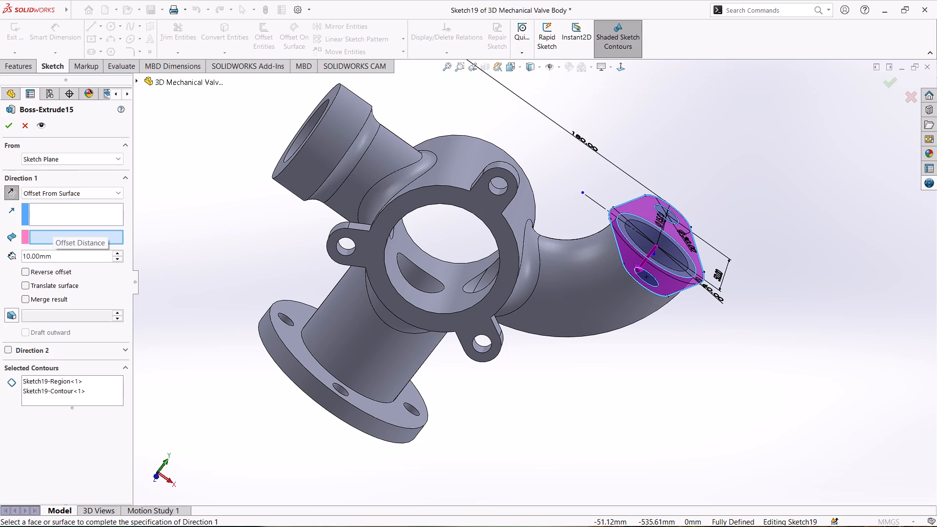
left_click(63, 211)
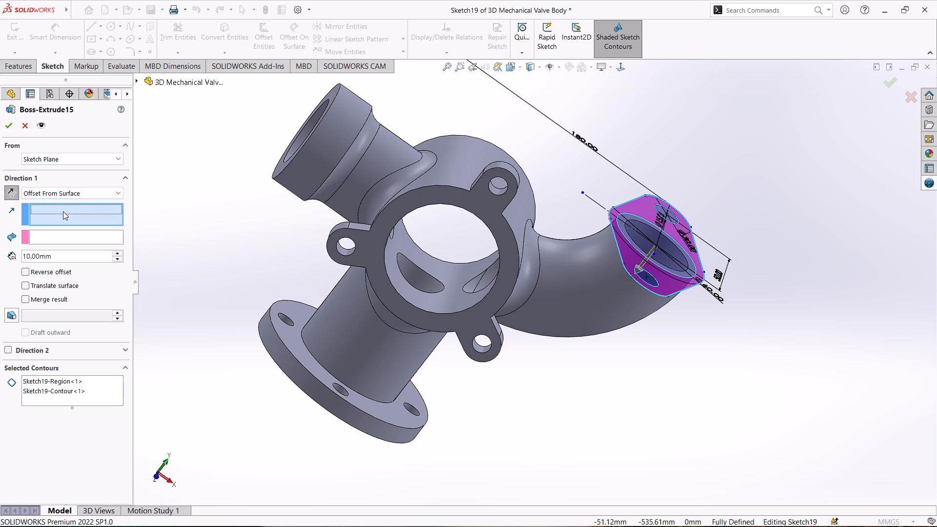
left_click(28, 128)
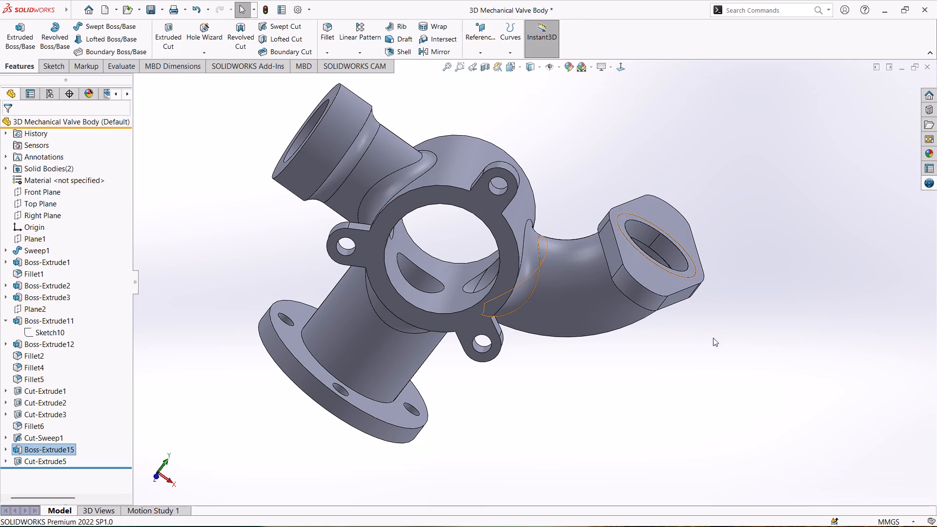
Save the valve body part.
scroll(713, 338, "up", 1)
middle_click_drag(635, 387, 640, 348)
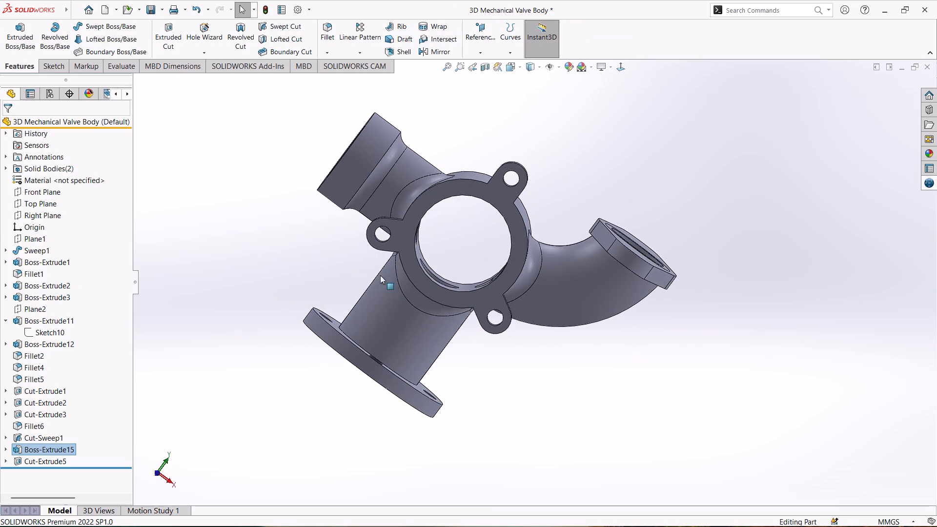
scroll(350, 254, "up", 2)
middle_click_drag(326, 233, 272, 318)
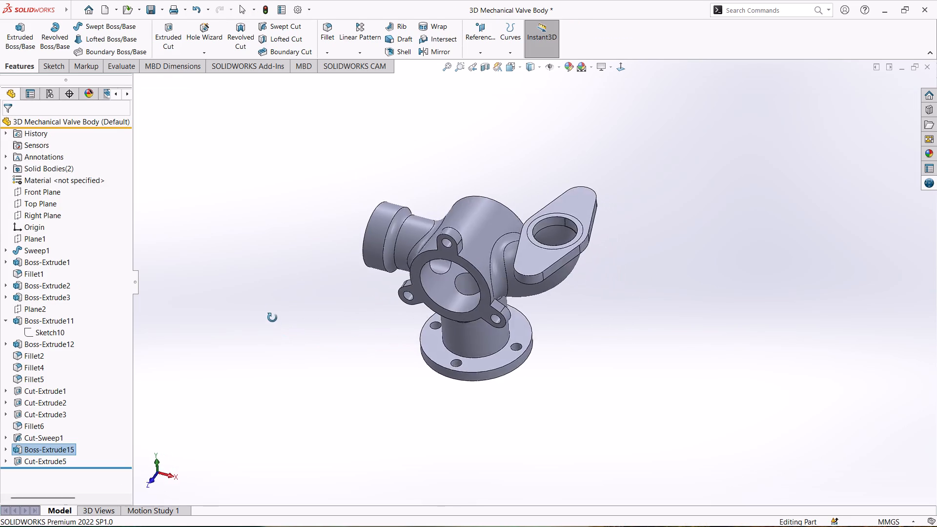
middle_click_drag(272, 318, 280, 265)
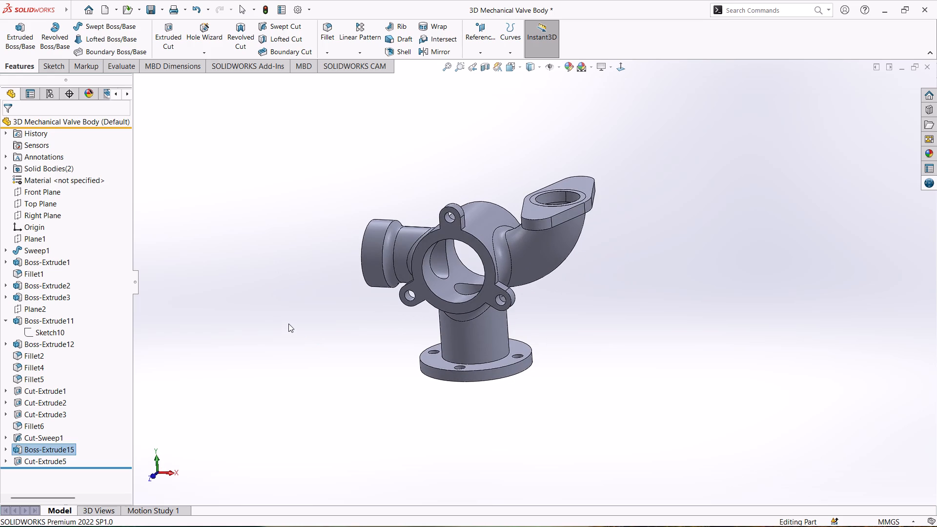
key("ctrl+s")
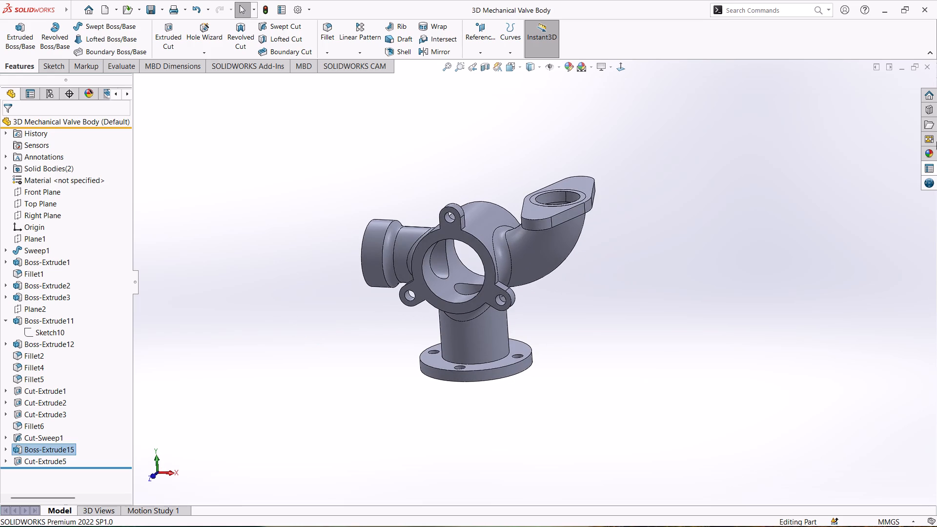
Apply the candy apple red painted appearance to the elbow pipe's flange.
left_click(935, 157)
left_click(799, 98)
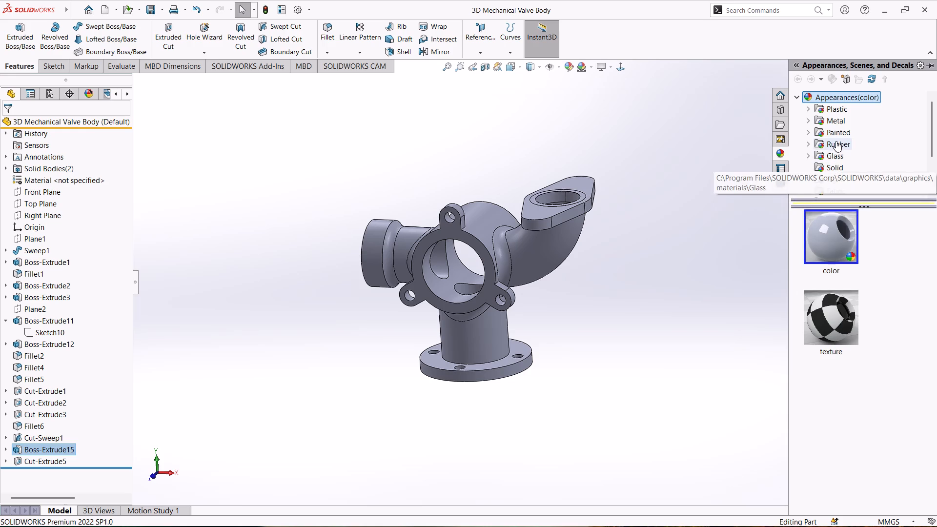
double_click(832, 131)
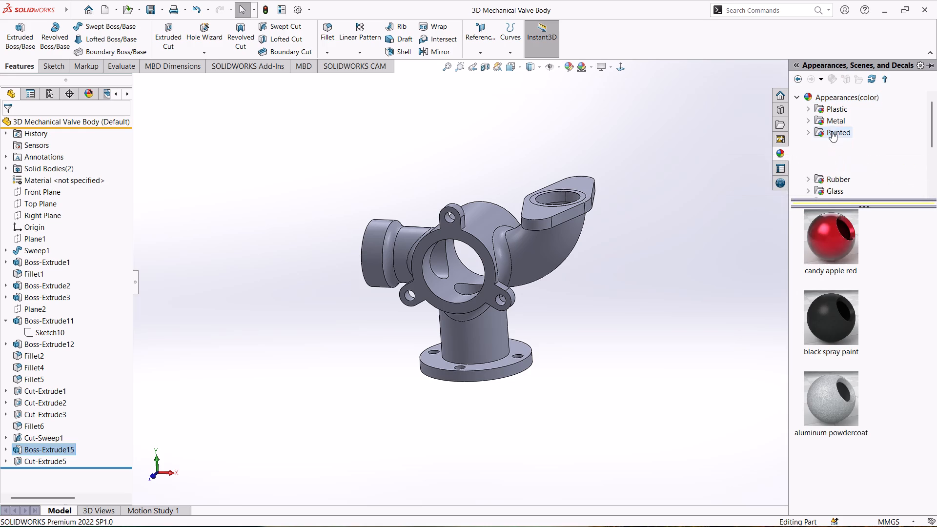
scroll(838, 267, "down", 2)
left_click_drag(836, 248, 698, 278)
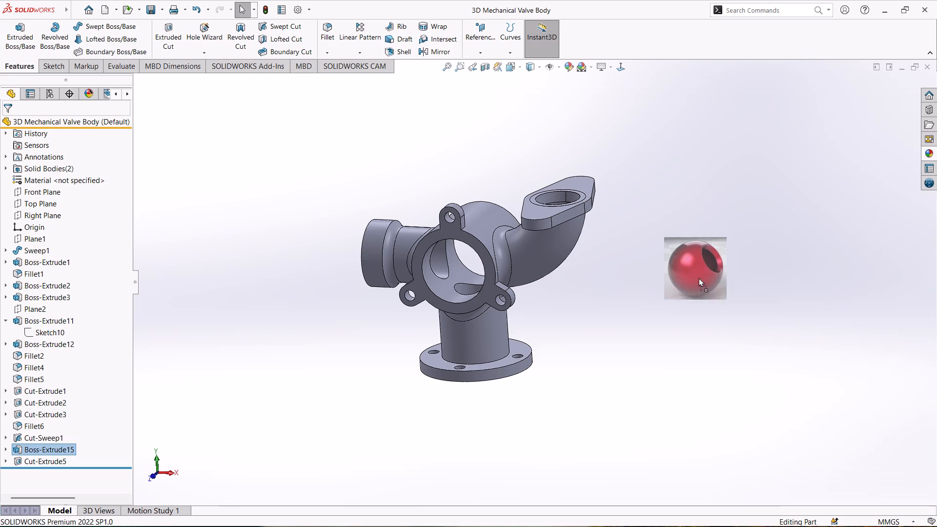
left_click_drag(698, 278, 652, 292)
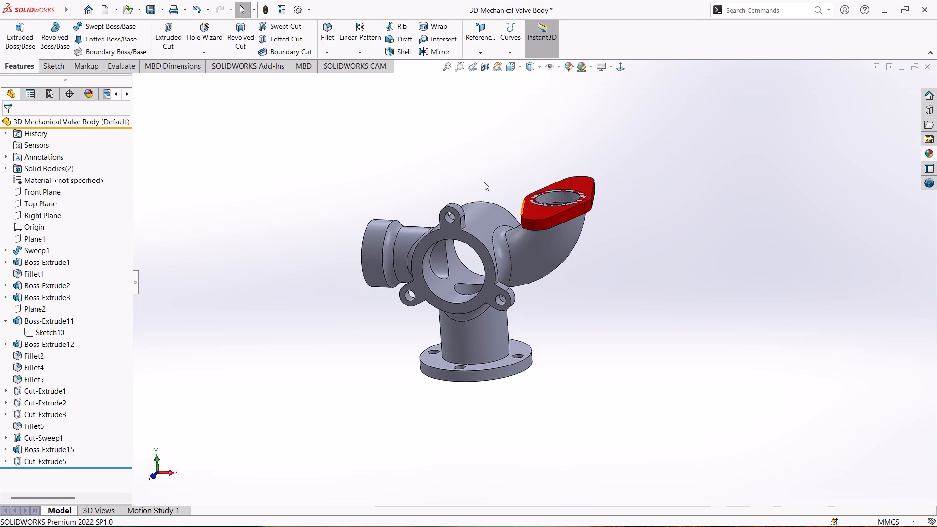
Examine the painted flange and the part's applied appearances, scene background, environment and lights.
middle_click_drag(484, 182, 501, 300)
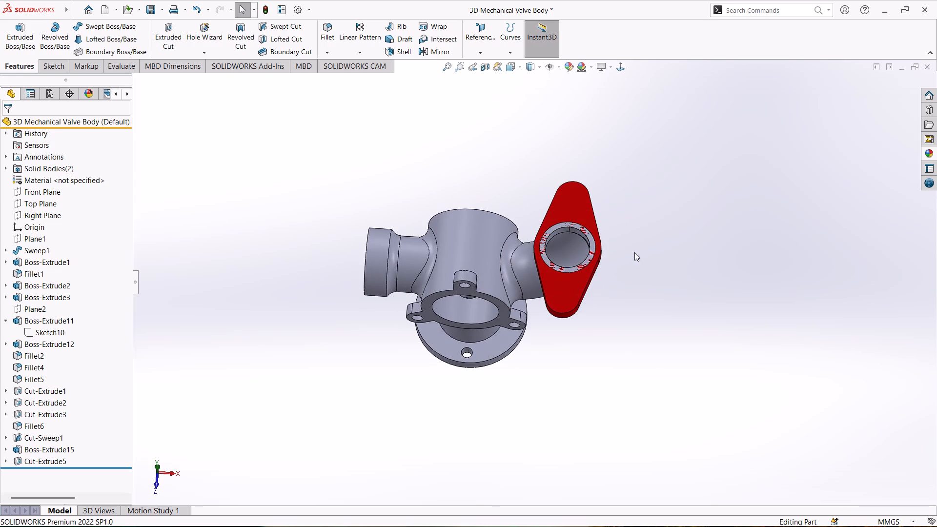
scroll(643, 250, "up", 1)
middle_click_drag(630, 264, 640, 181)
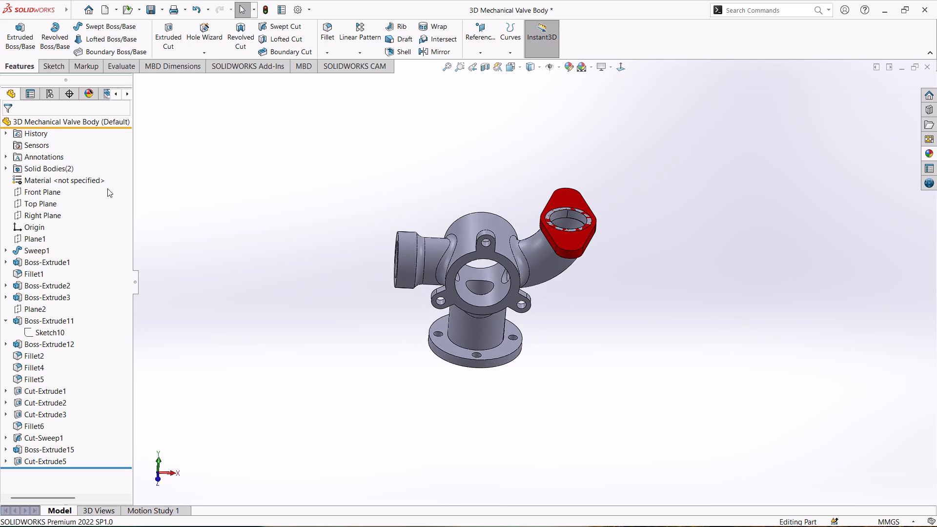
left_click(89, 94)
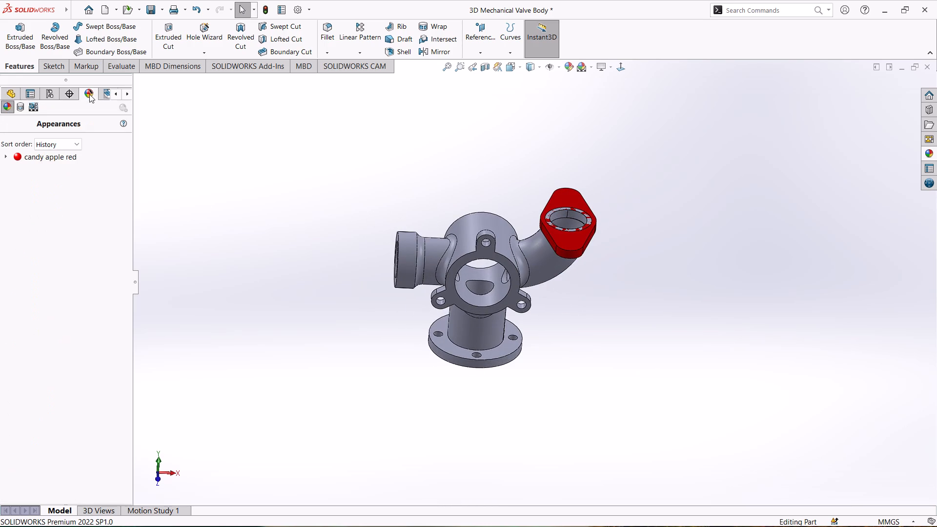
left_click(65, 158)
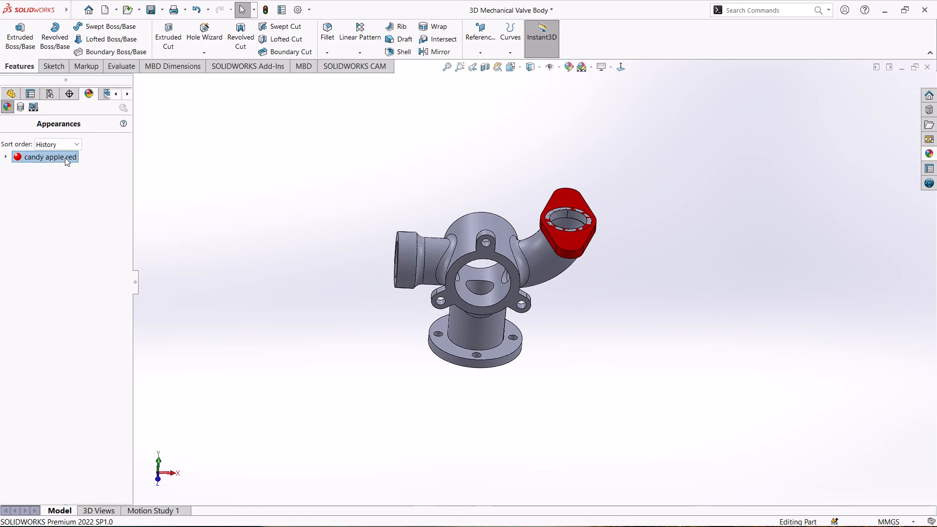
left_click(8, 107)
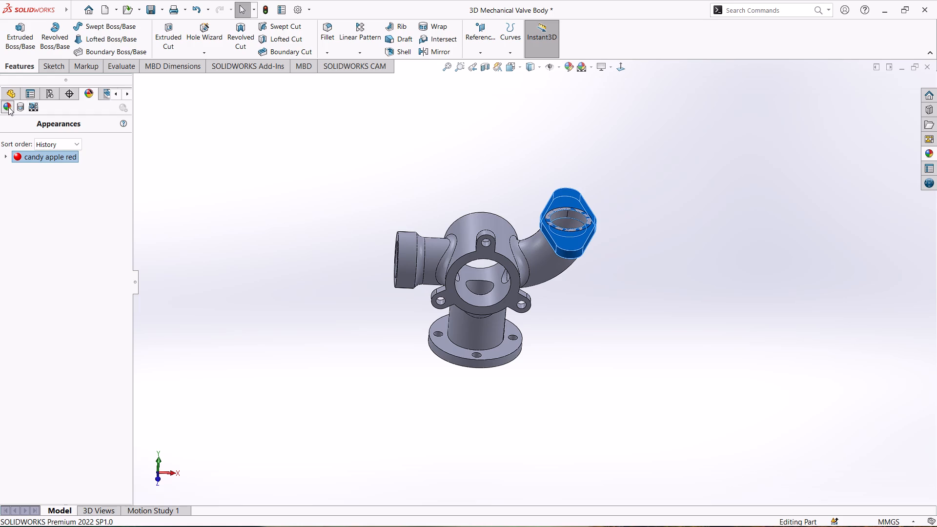
left_click(33, 109)
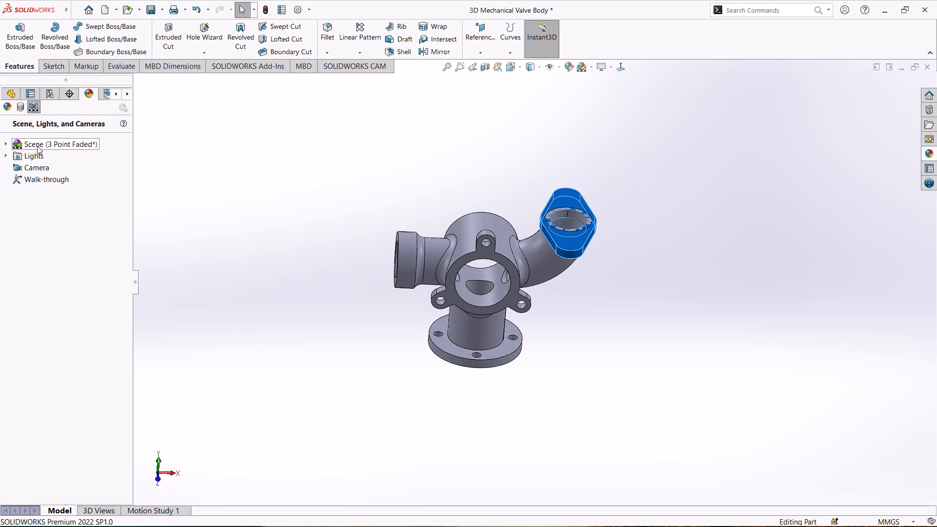
left_click(37, 146)
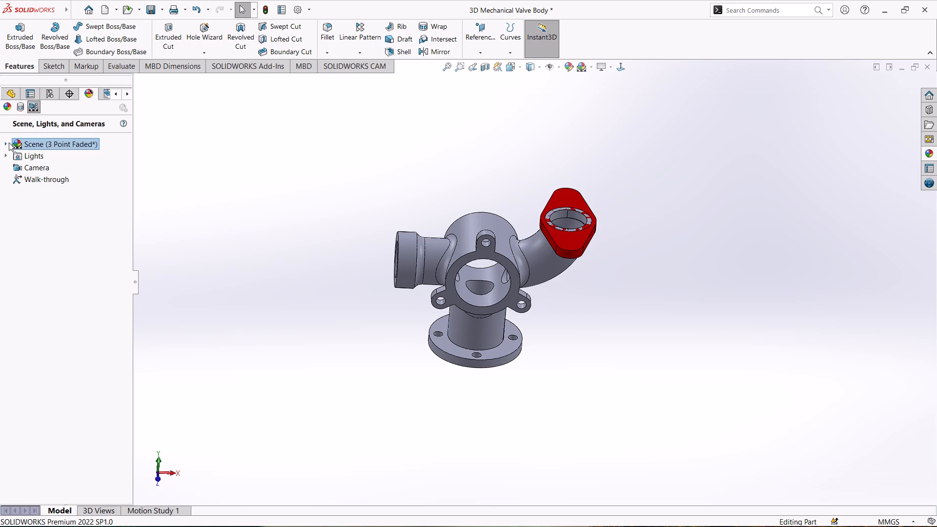
left_click(7, 142)
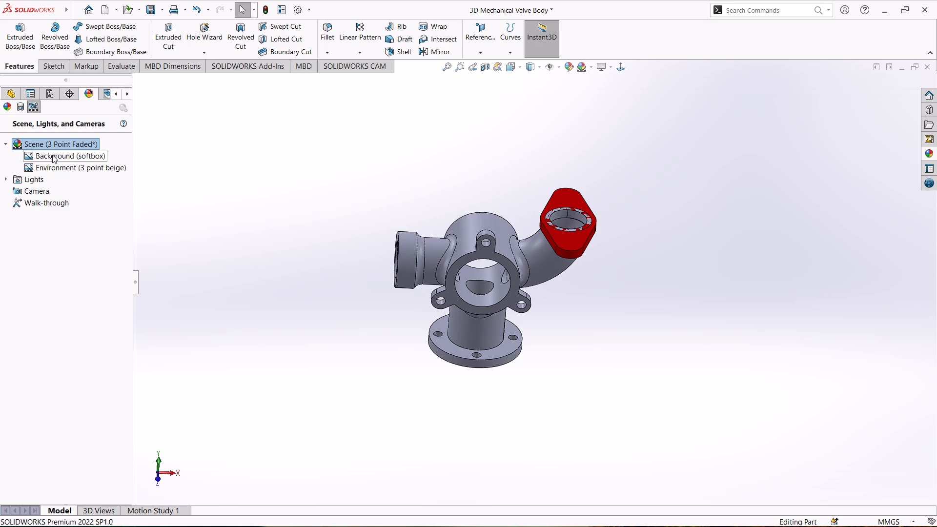
left_click(52, 155)
left_click(52, 166)
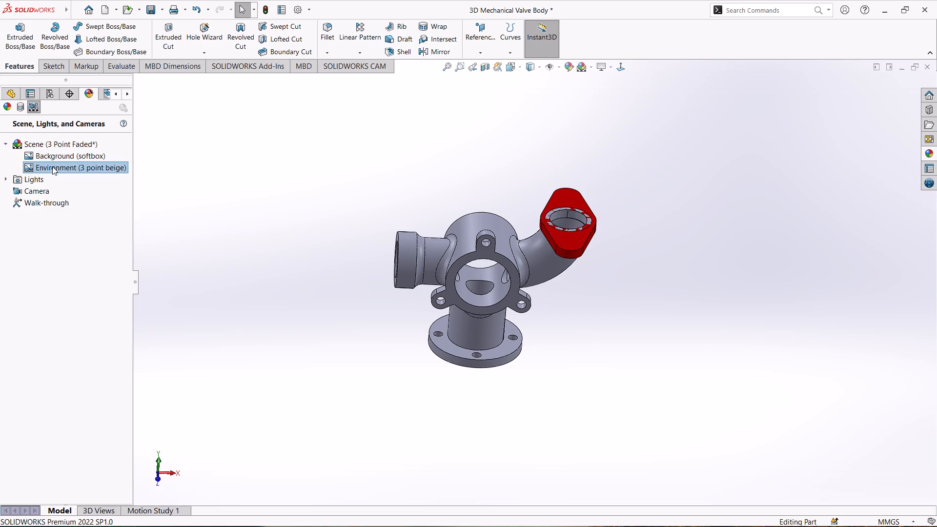
left_click(35, 183)
double_click(35, 183)
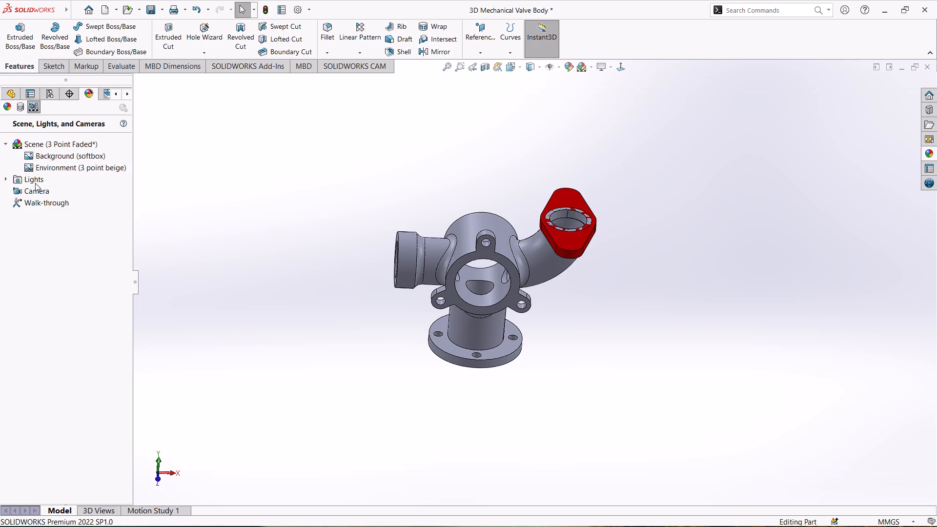
left_click(6, 176)
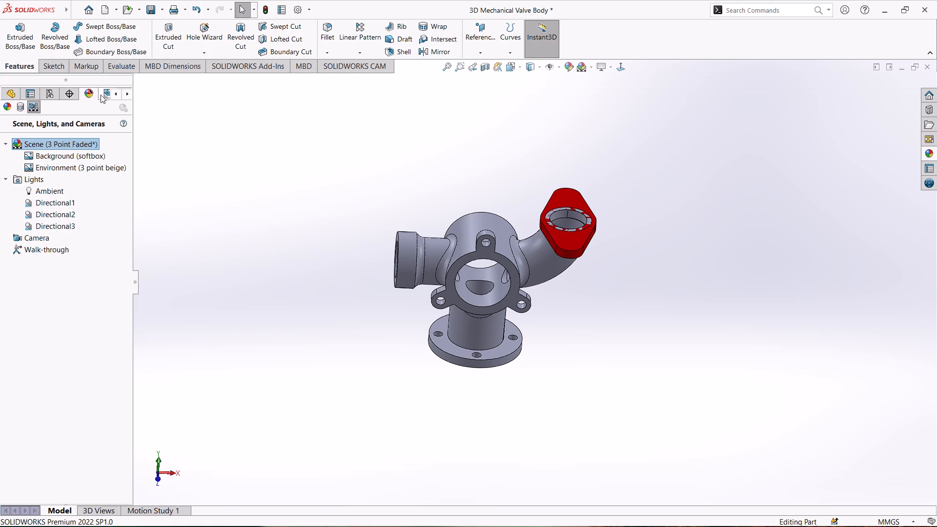
scroll(104, 95, "down", 1)
left_click(13, 94)
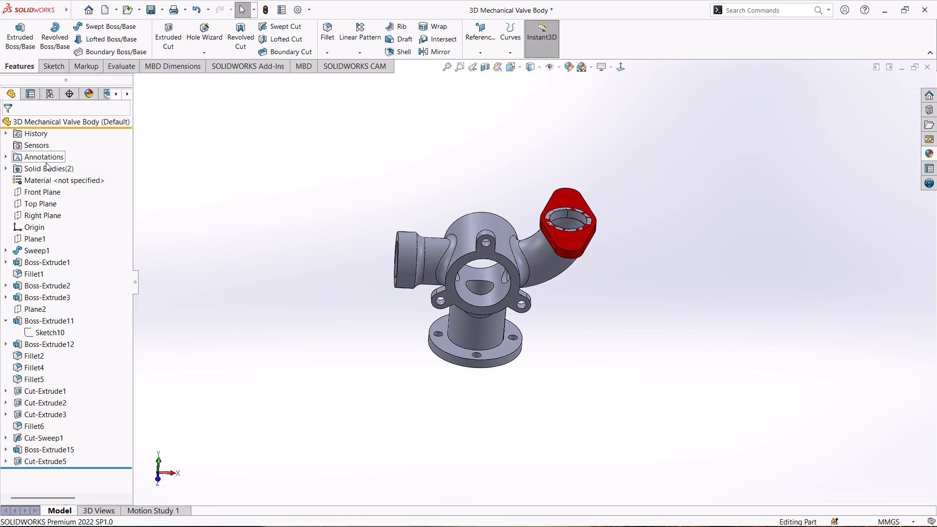
Examine which feature of the valve body carries the candy apple red appearance.
left_click(124, 94)
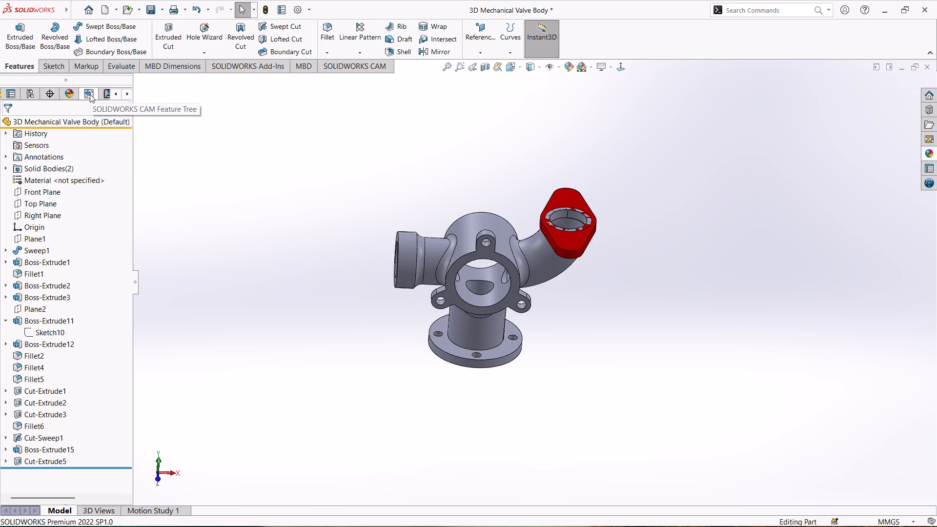
left_click(68, 93)
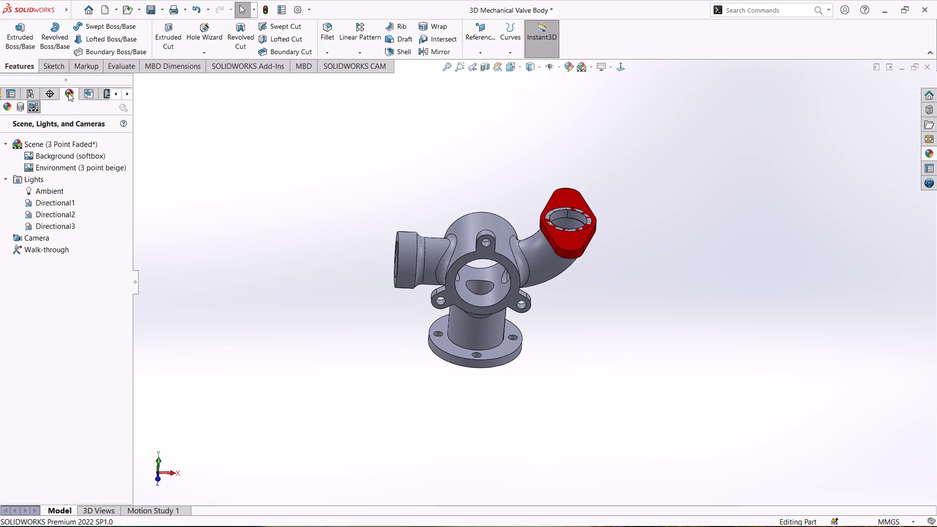
left_click(8, 107)
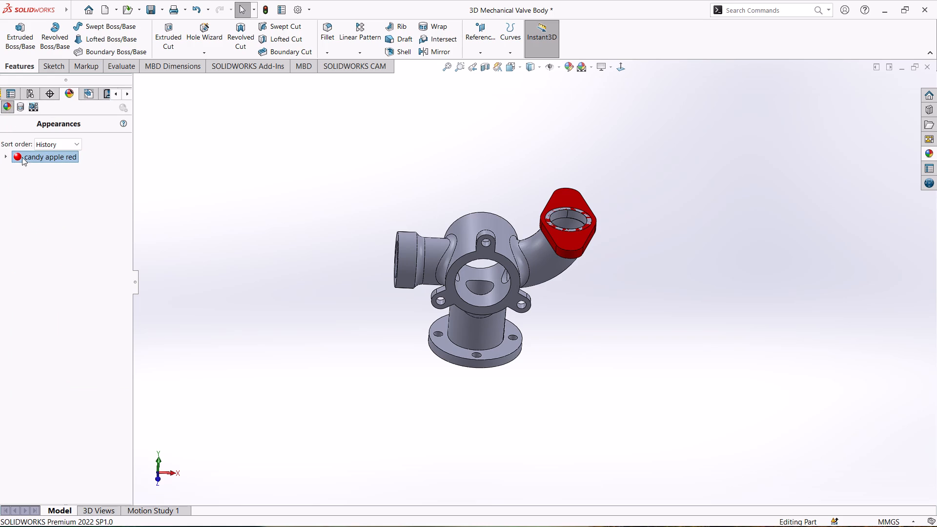
left_click(7, 156)
left_click(52, 157)
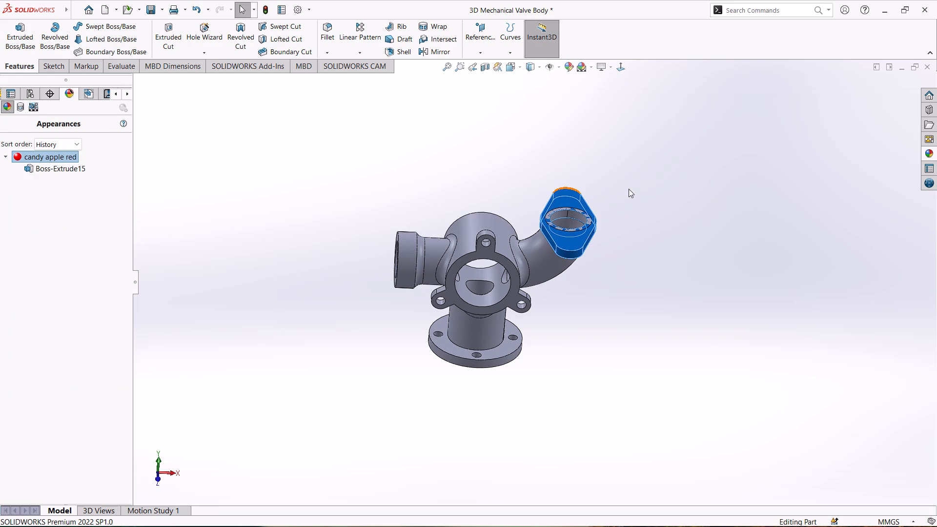
middle_click_drag(325, 174, 559, 297)
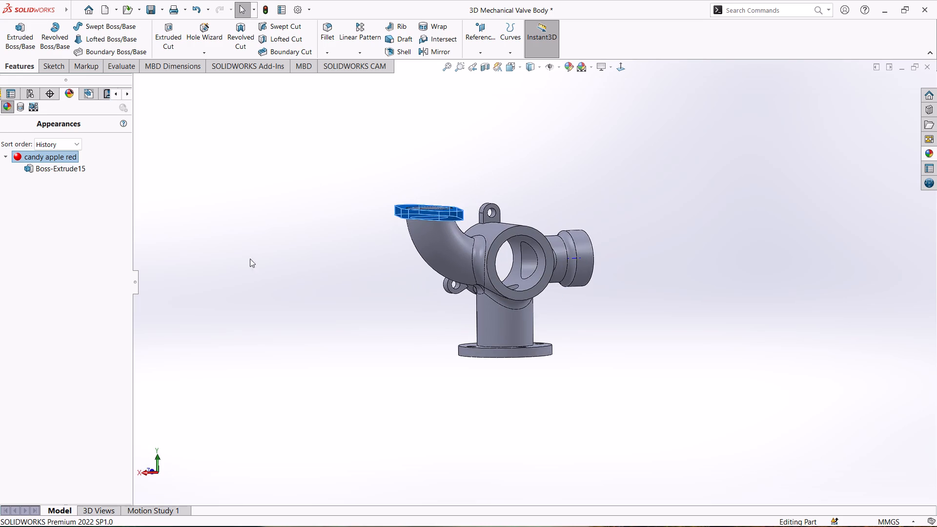
left_click(251, 251)
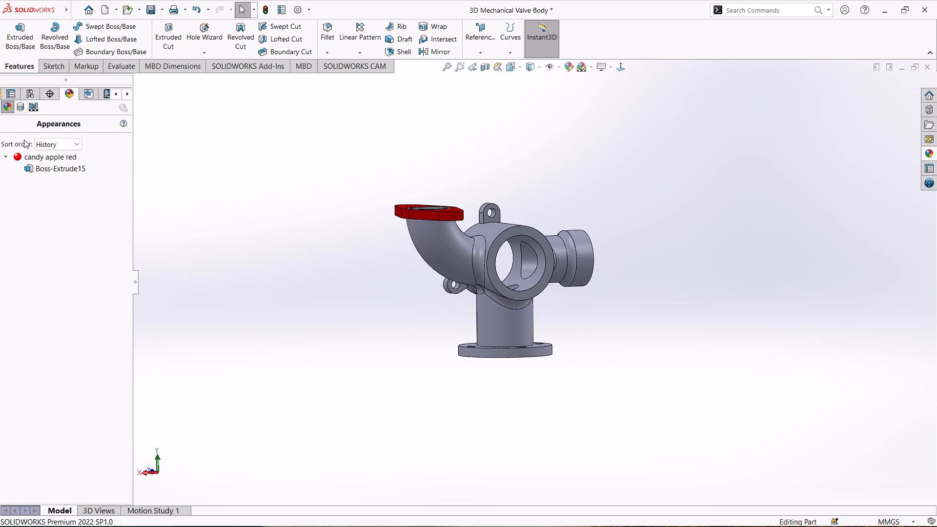
left_click(6, 156)
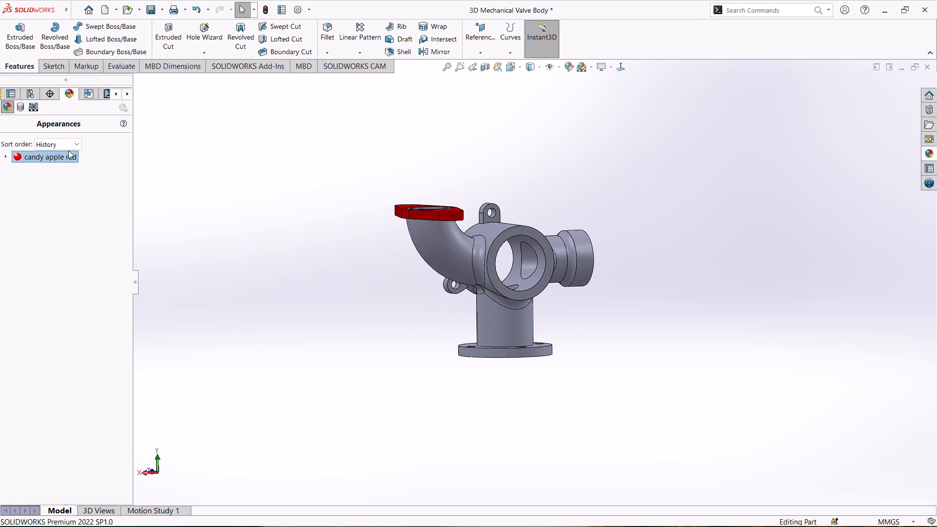
Browse the painted and glass appearances and apply the sprayed red spray paint appearance to the whole valve body.
left_click(931, 152)
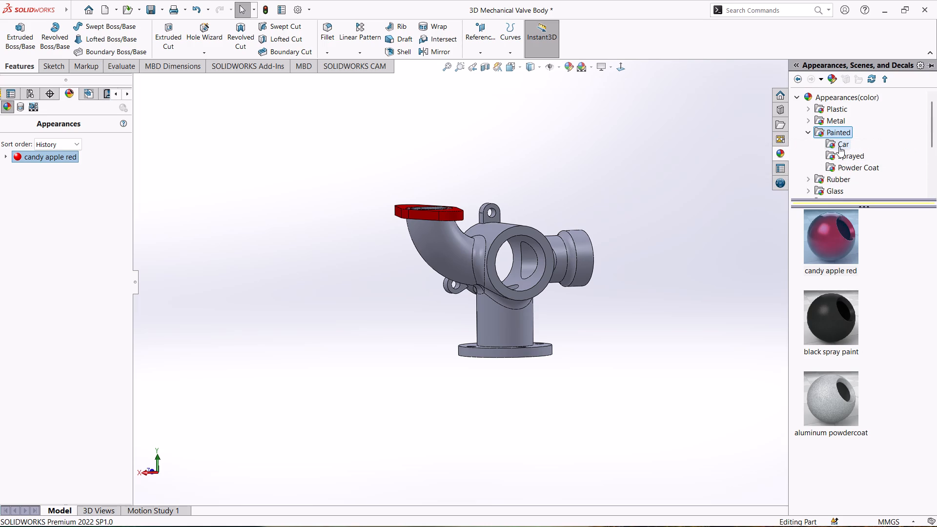
left_click(842, 146)
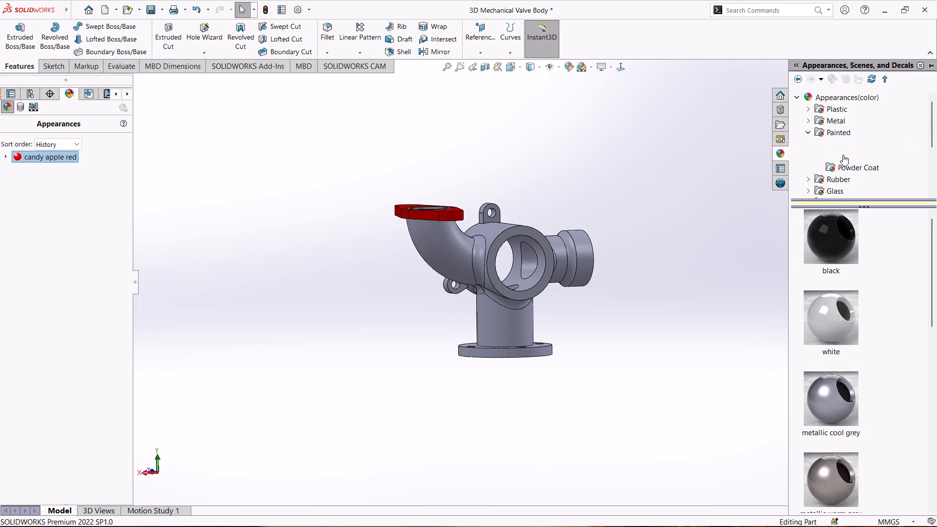
left_click(843, 157)
left_click(845, 170)
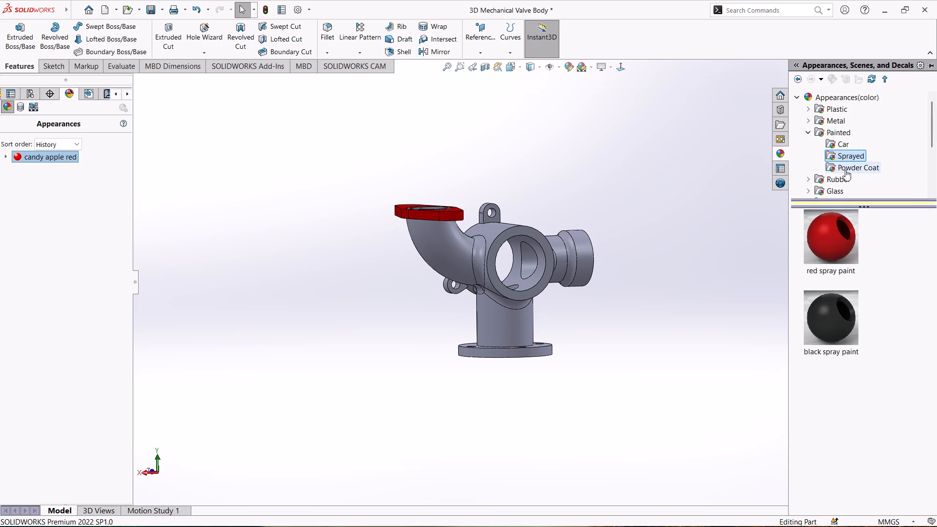
scroll(845, 170, "down", 2)
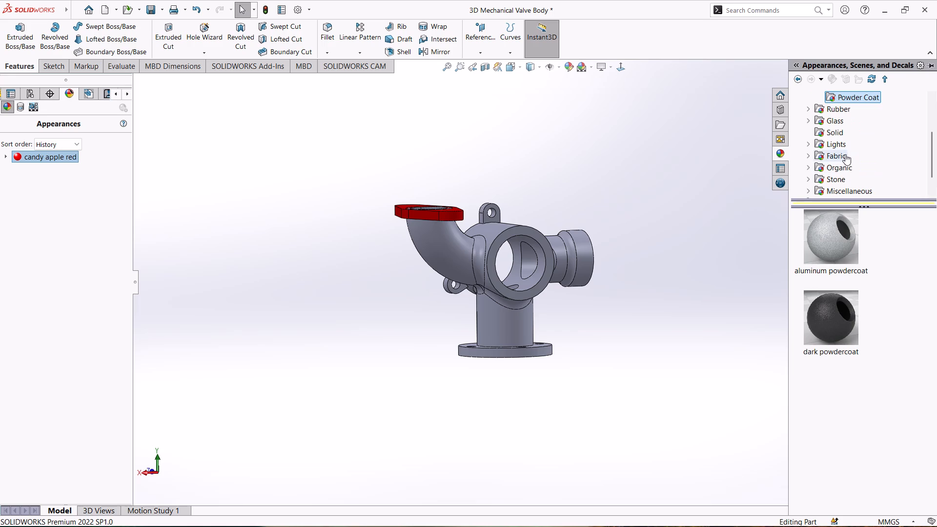
left_click(836, 118)
scroll(836, 118, "up", 1)
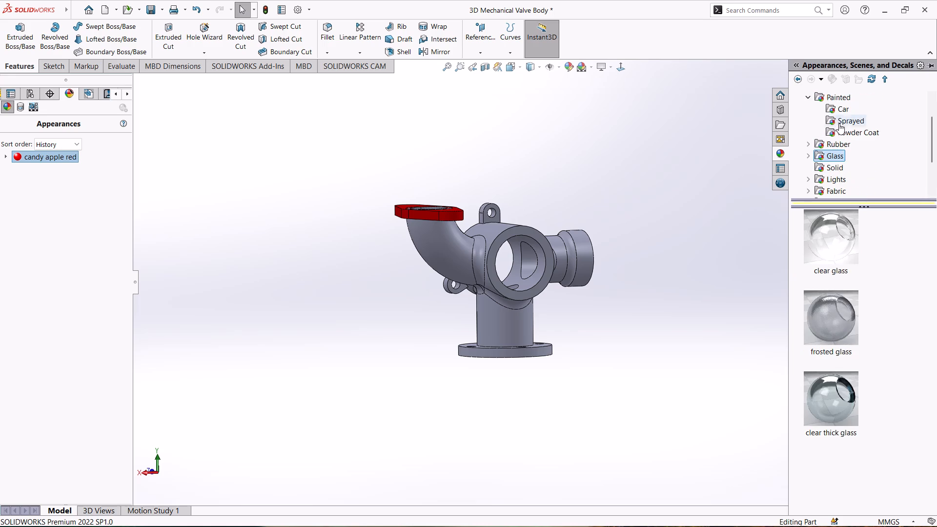
left_click(841, 127)
left_click(846, 123)
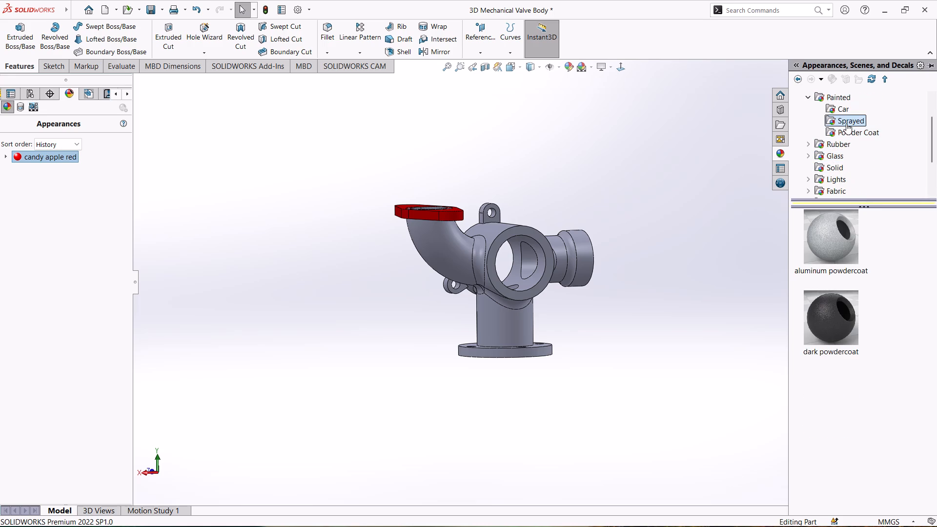
left_click_drag(833, 236, 667, 230)
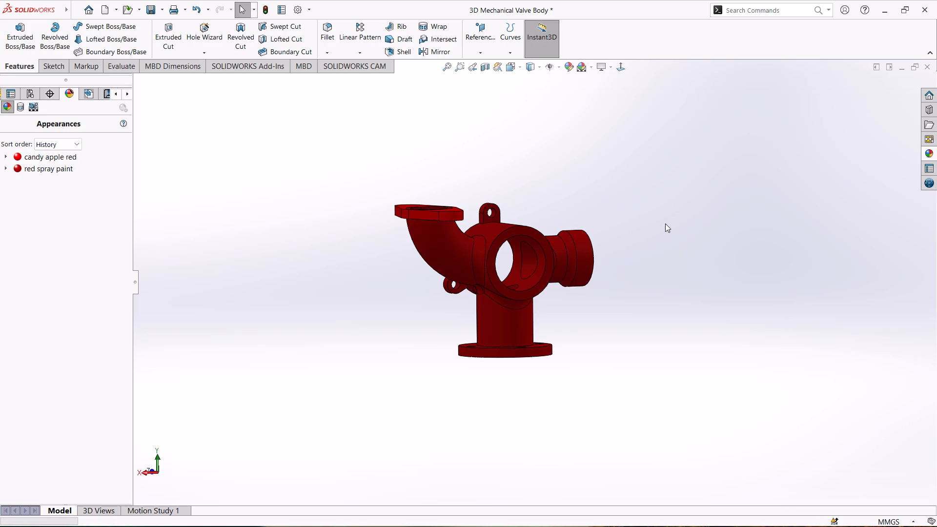
Edit the valve body's red spray paint appearance and set its main colour to bright green, RGB 0, 255, 0.
scroll(509, 173, "down", 1)
scroll(509, 173, "up", 1)
scroll(489, 171, "down", 1)
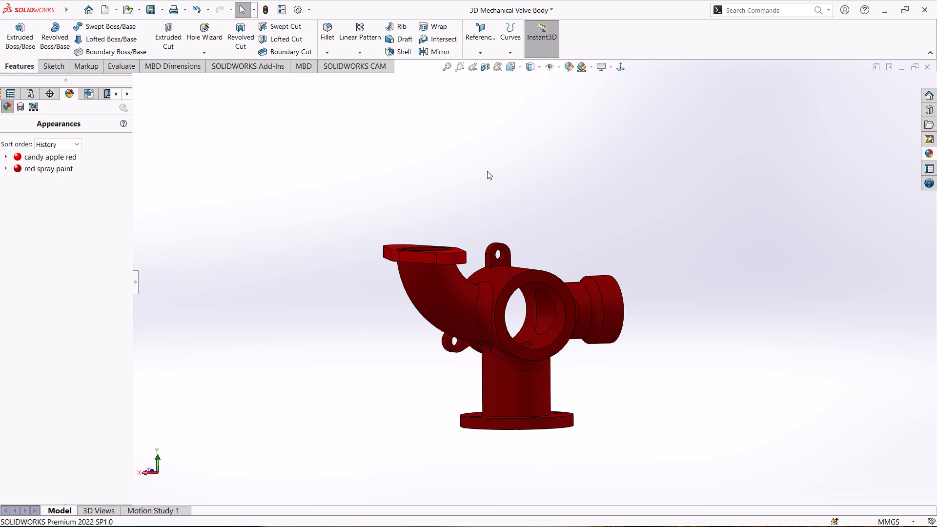
middle_click_drag(486, 171, 522, 286)
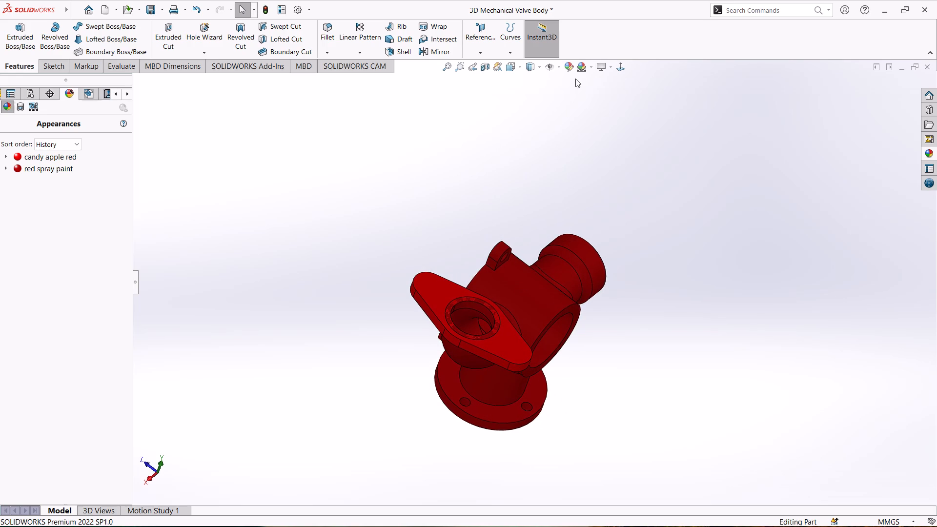
left_click(572, 69)
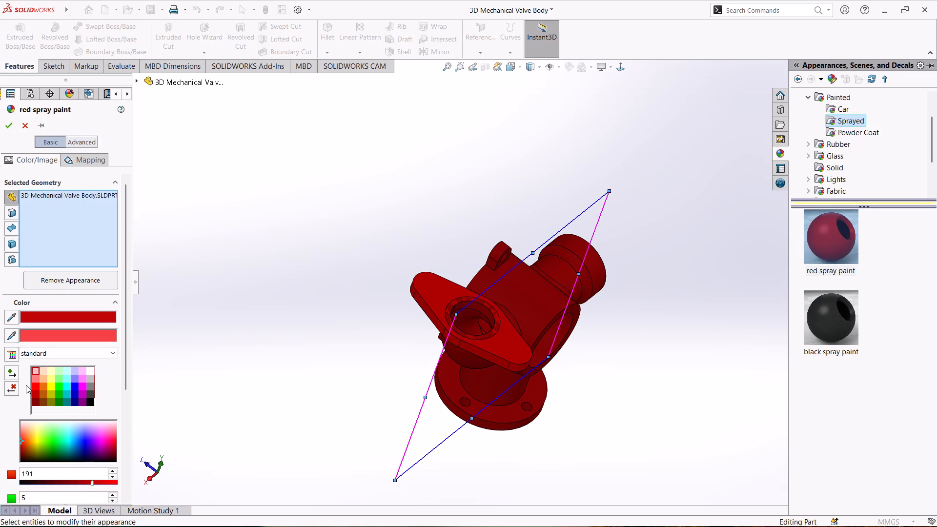
left_click(56, 386)
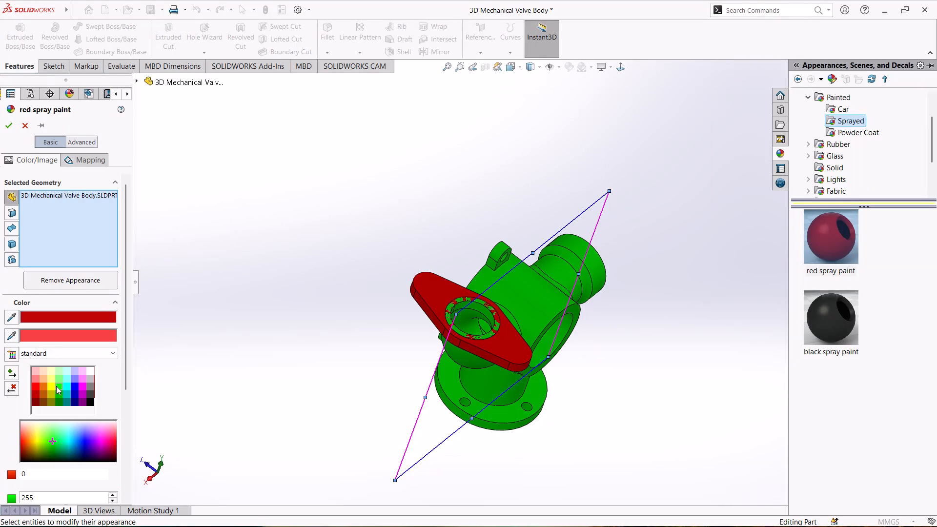
Set the secondary colour of the valve body's spray paint appearance to the basic yellow-green.
scroll(56, 386, "down", 1)
left_click(66, 245)
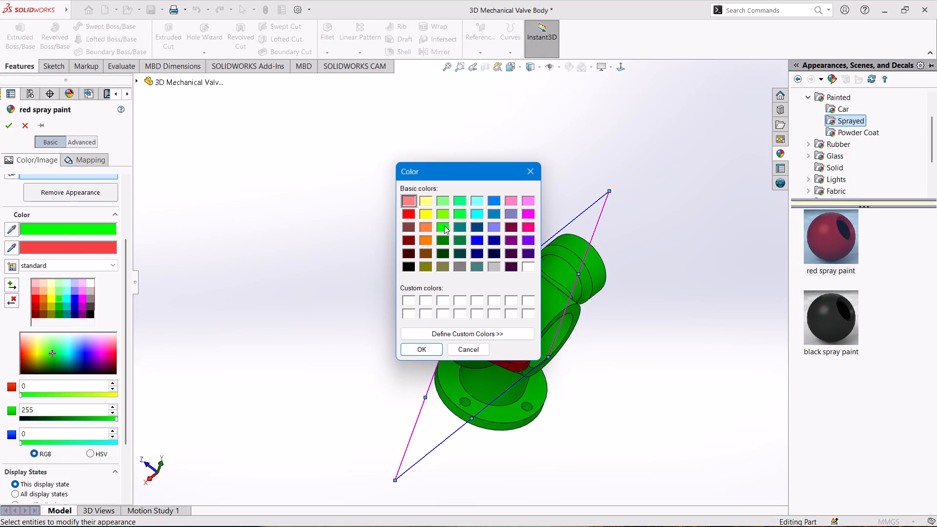
left_click(444, 225)
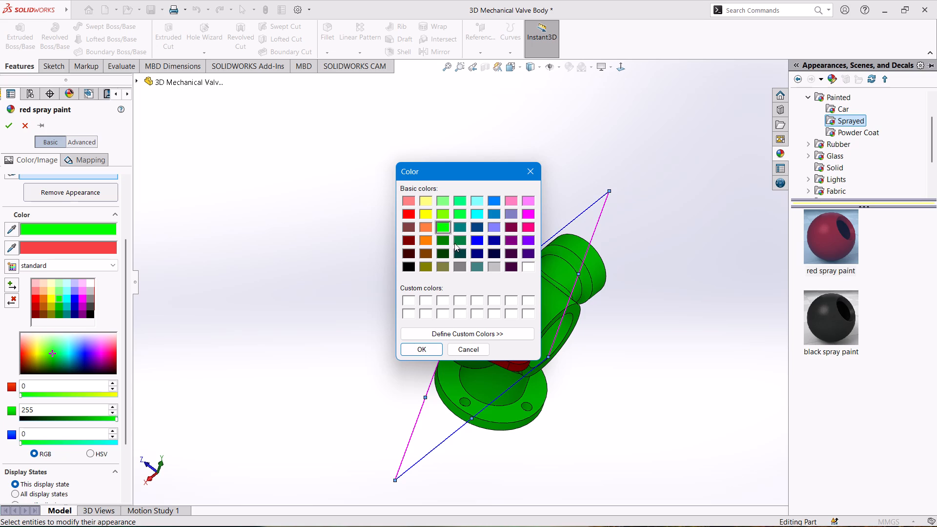
left_click(441, 212)
scroll(66, 399, "down", 2)
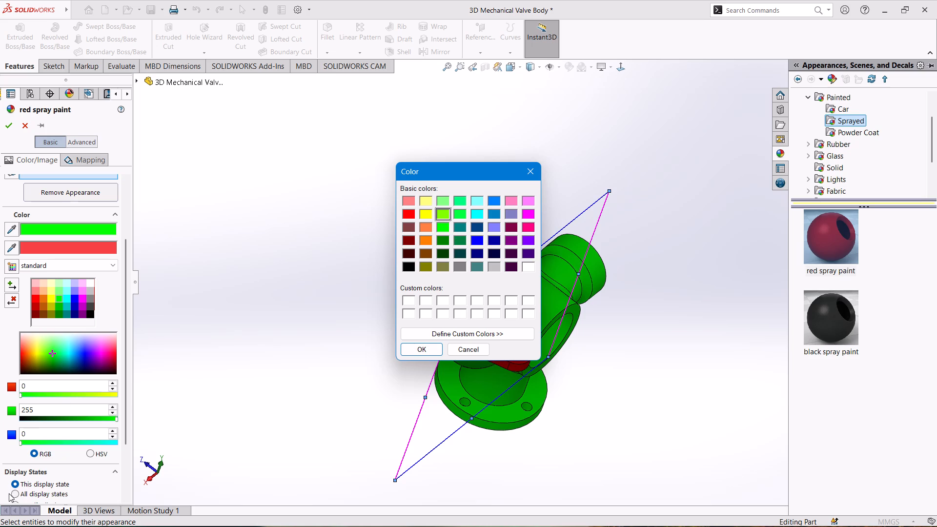
left_click(17, 496)
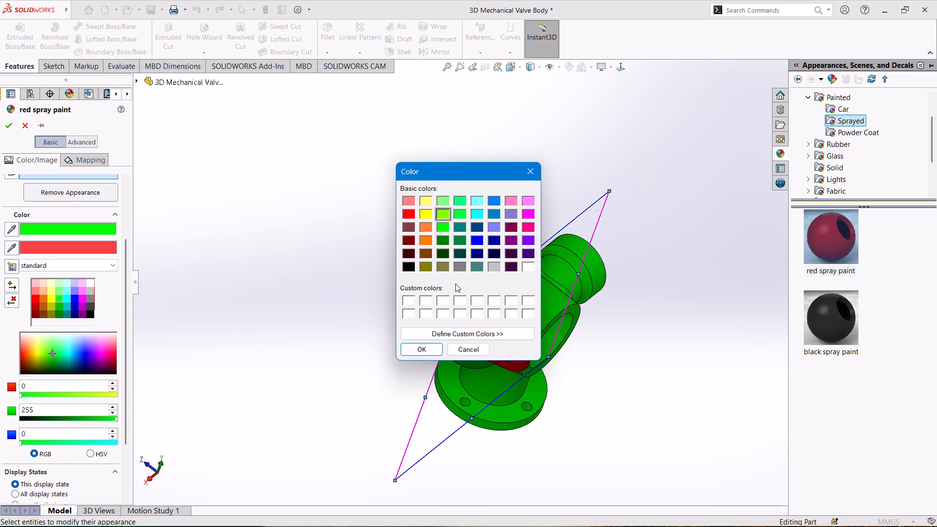
left_click(423, 353)
Apply the valve body's spray paint colours to all display states and finish editing the appearance.
scroll(320, 340, "down", 1)
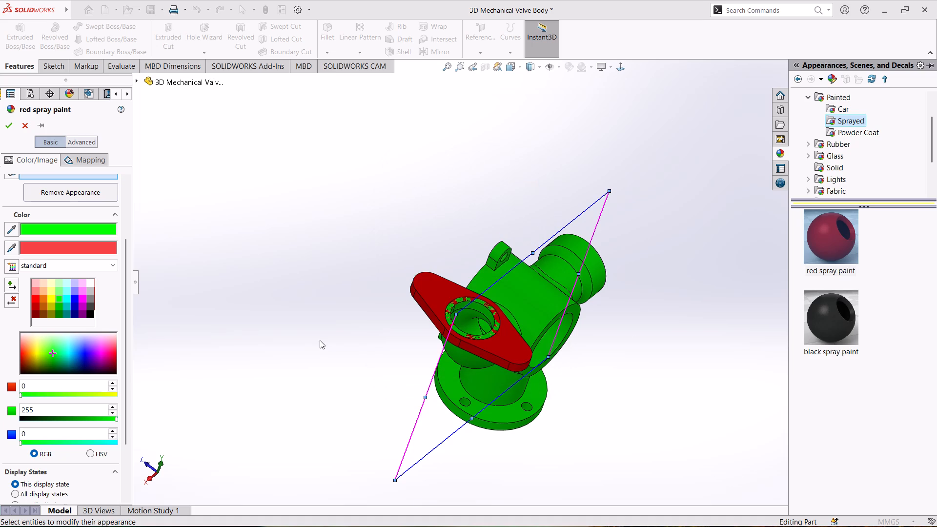
scroll(320, 340, "up", 1)
scroll(41, 482, "down", 1)
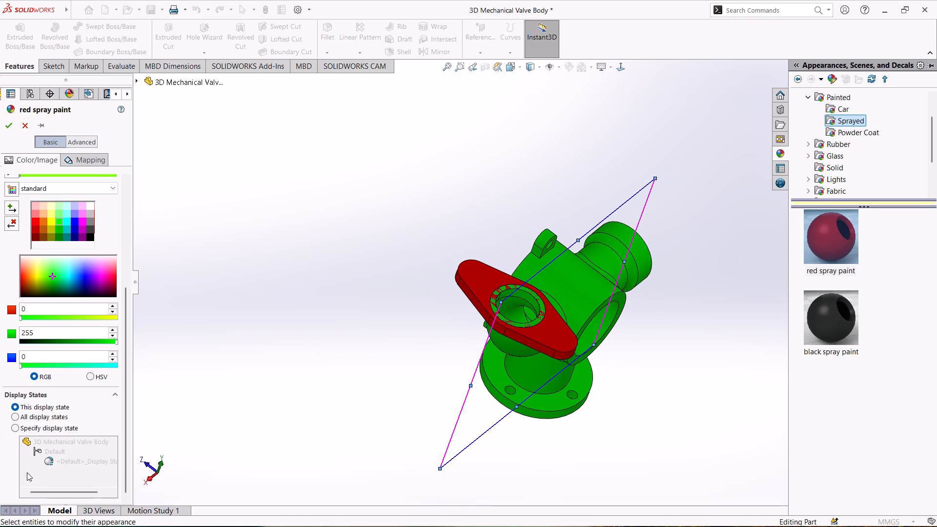
left_click(17, 416)
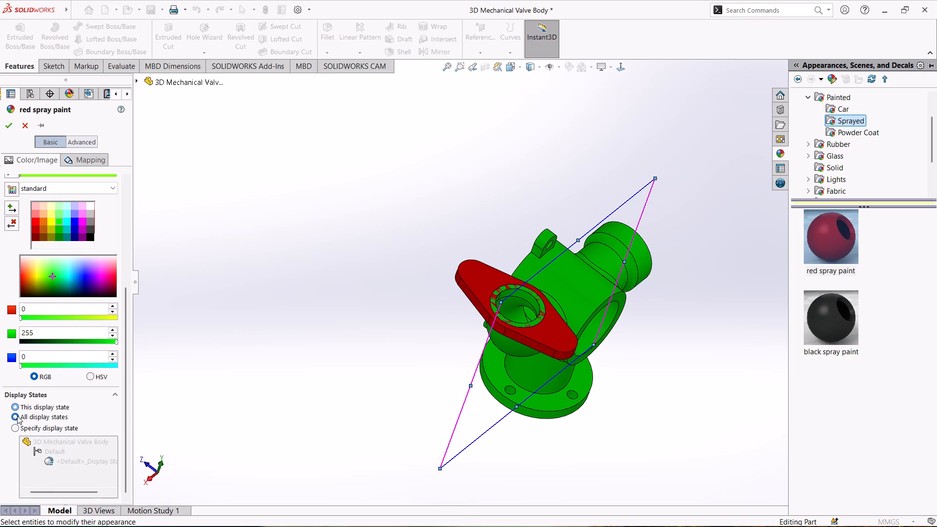
left_click(15, 426)
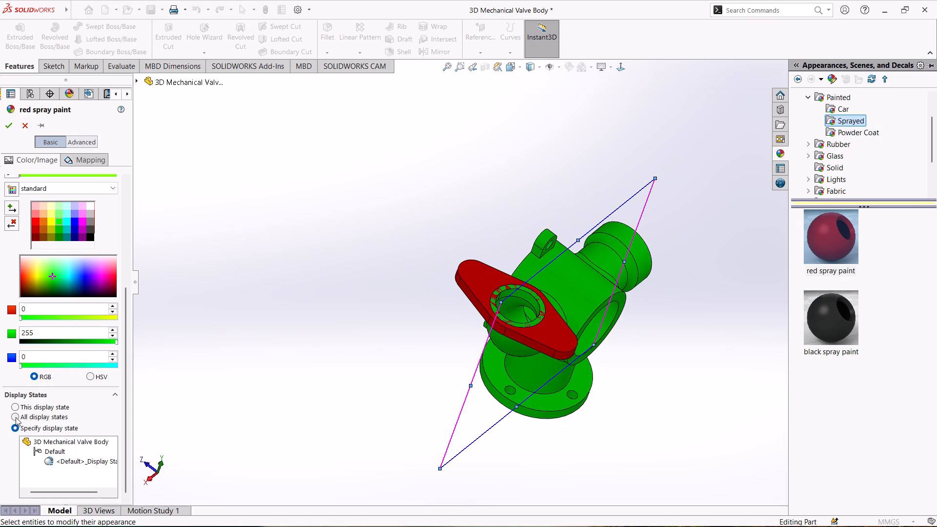
left_click(16, 416)
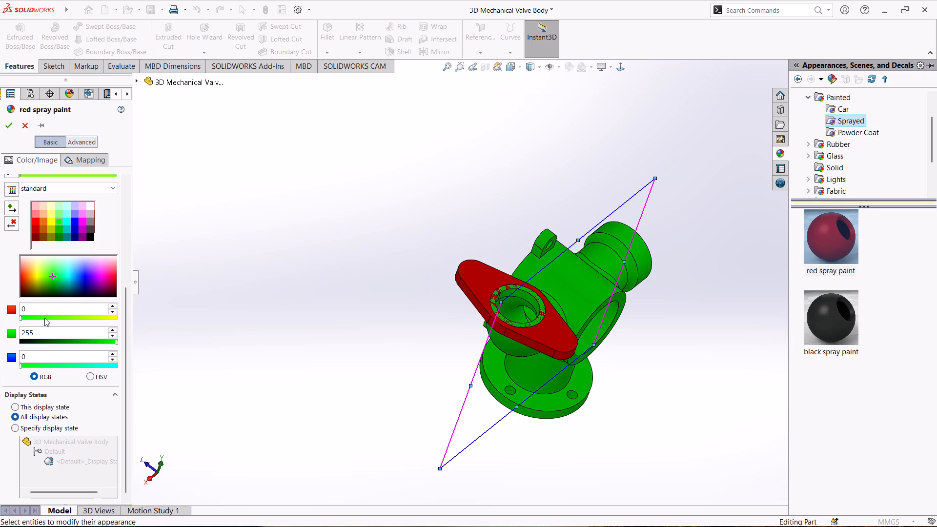
left_click(7, 127)
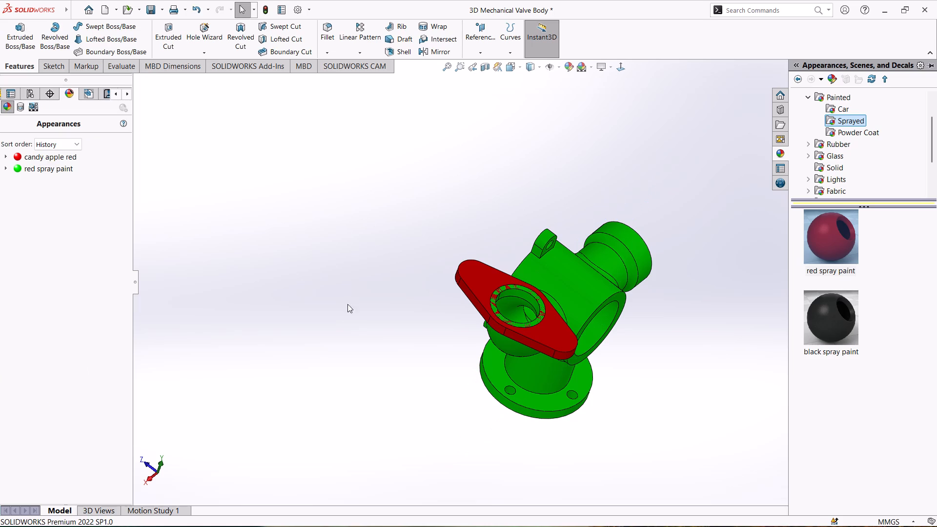
Inspect the green valve body and red elbow flange from several sides.
left_click(333, 321)
scroll(448, 303, "down", 1)
scroll(507, 310, "down", 1)
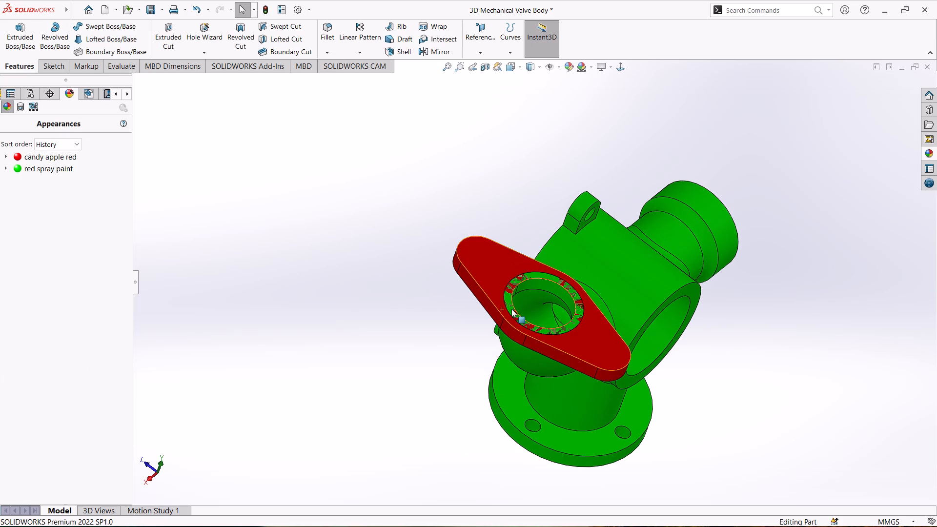
middle_click_drag(856, 325, 816, 243)
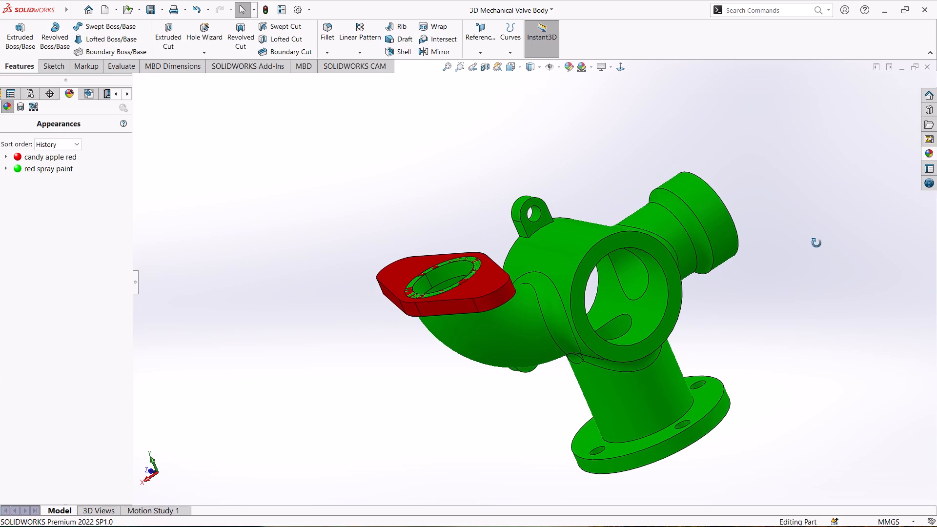
middle_click_drag(816, 243, 818, 242)
scroll(664, 278, "down", 1)
scroll(518, 288, "up", 2)
middle_click_drag(415, 341, 436, 354)
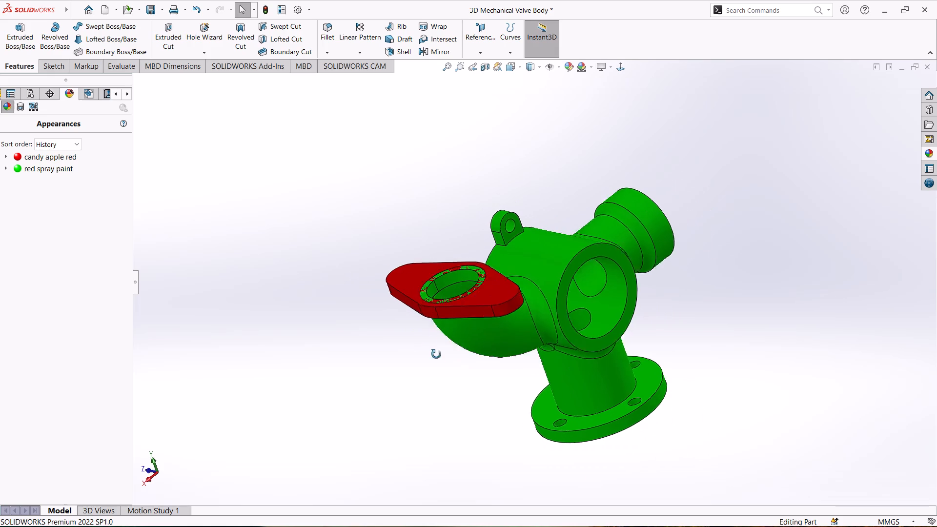
middle_click_drag(436, 354, 353, 415)
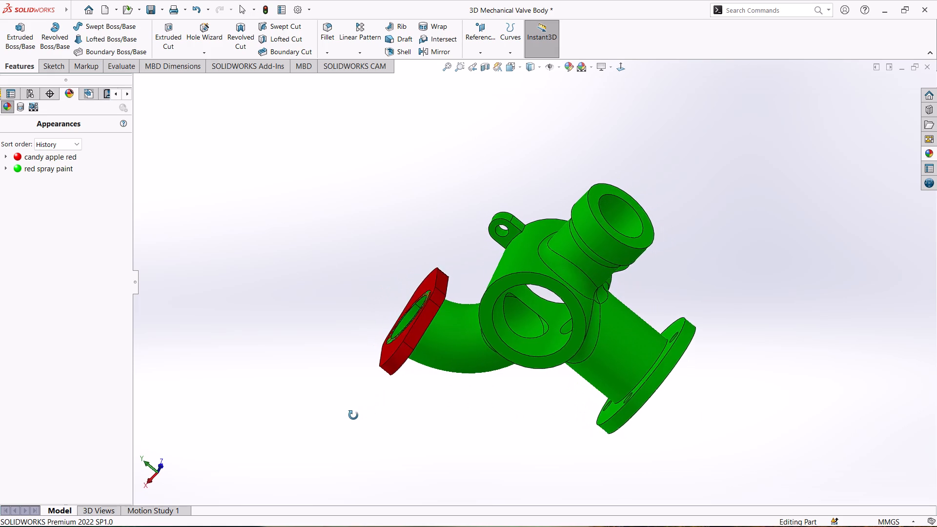
middle_click_drag(353, 415, 464, 408)
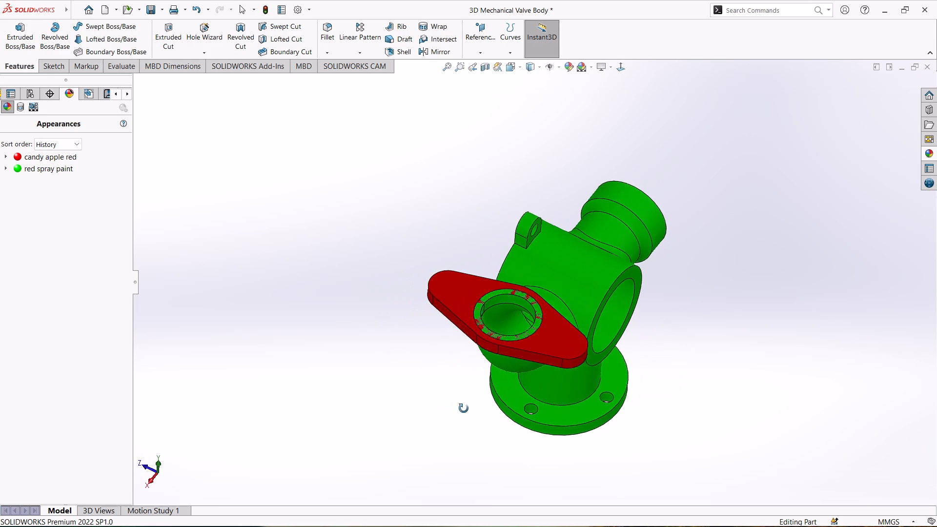
middle_click_drag(464, 408, 459, 416)
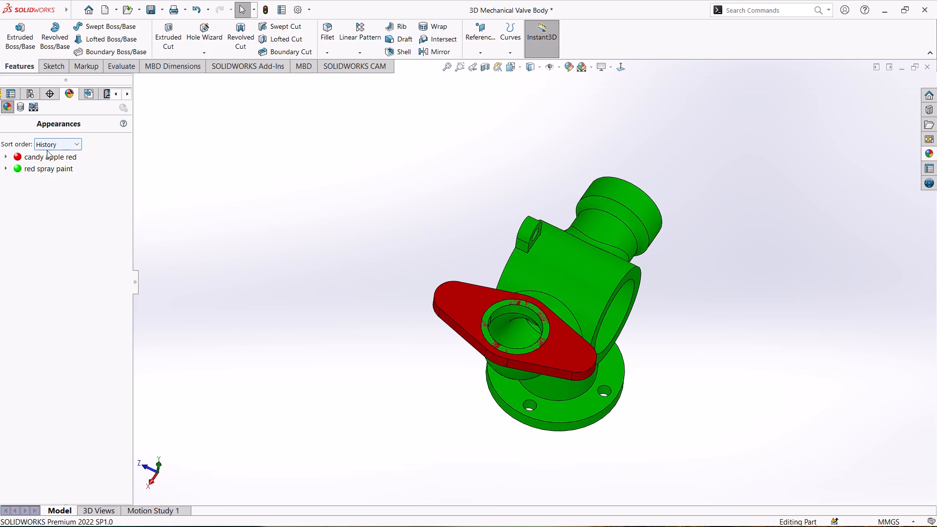
Examine the candy apple red appearance's entry and the flange geometry it is attached to.
left_click(46, 158)
right_click(46, 158)
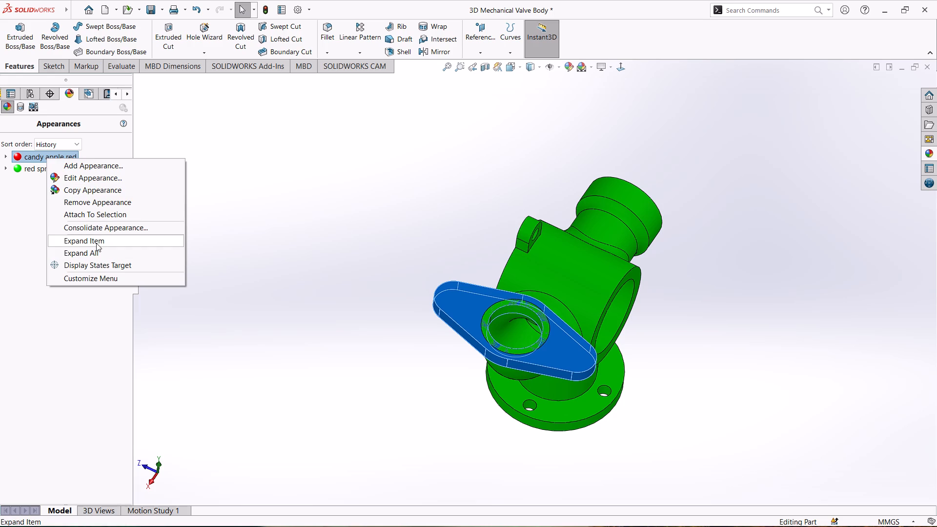
left_click(88, 248)
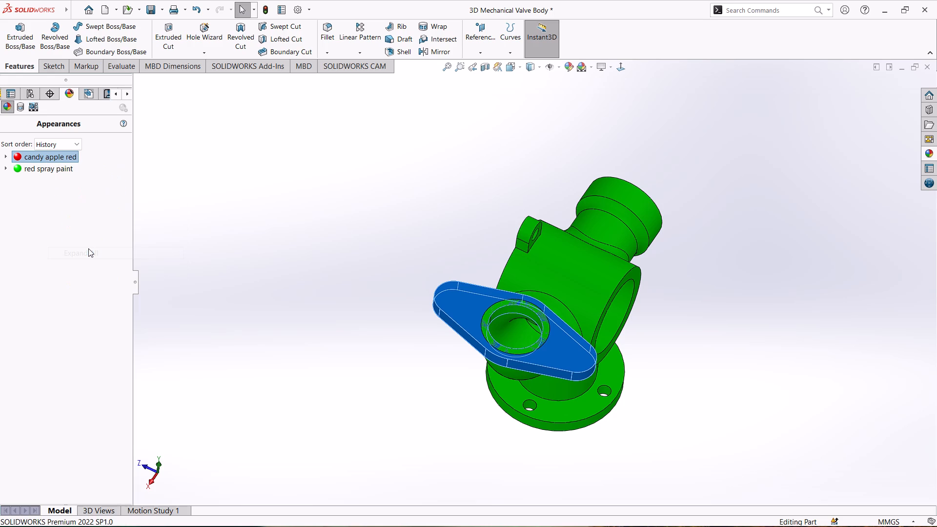
left_click(46, 161)
left_click(412, 184)
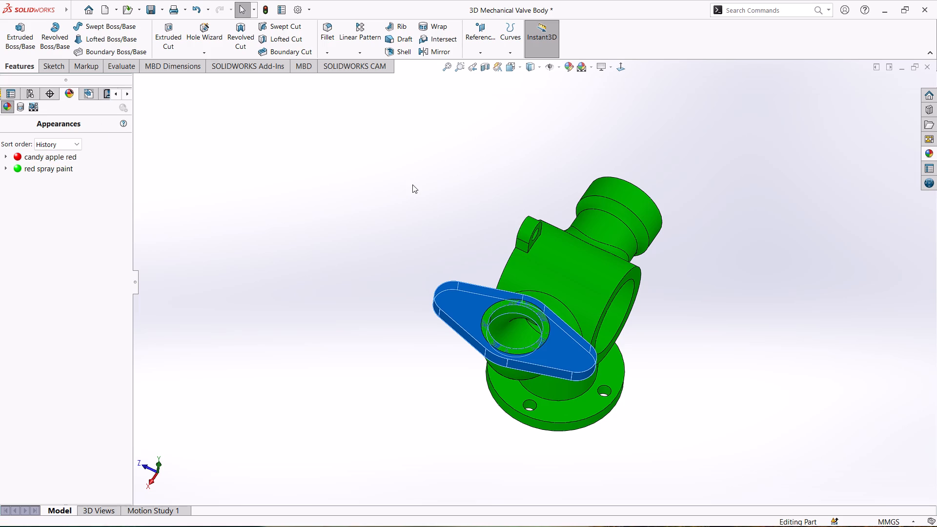
left_click(260, 189)
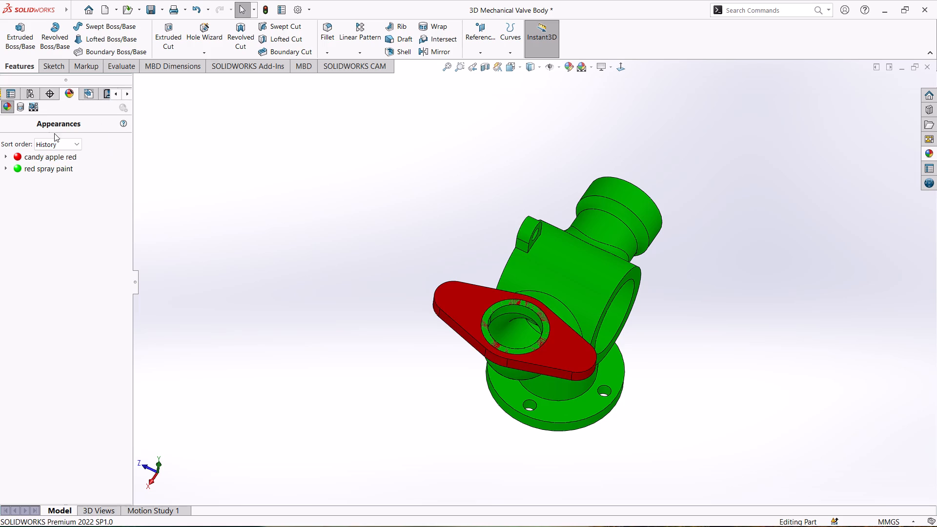
Return to the feature tree and check which bodies Cut-Extrude5 includes in its feature scope, leaving the feature as it is.
scroll(20, 95, "up", 1)
left_click(14, 94)
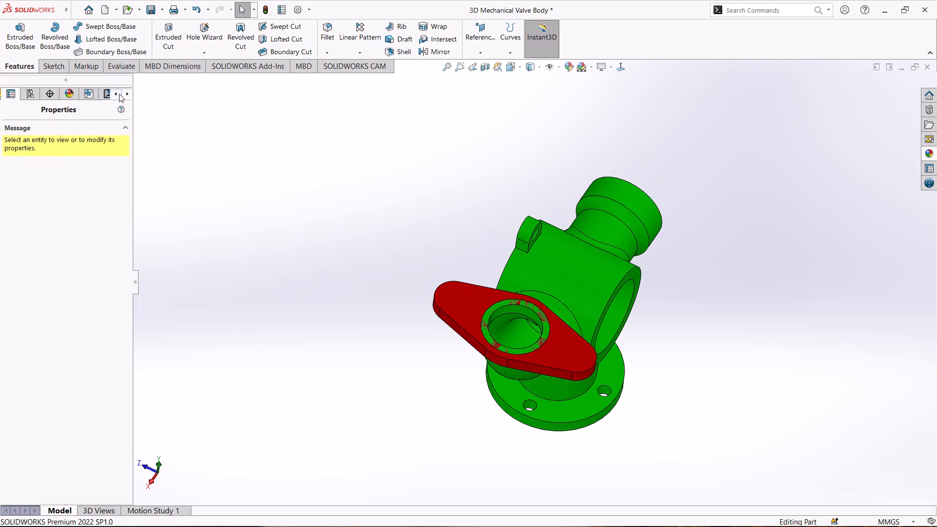
left_click(118, 94)
left_click(12, 97)
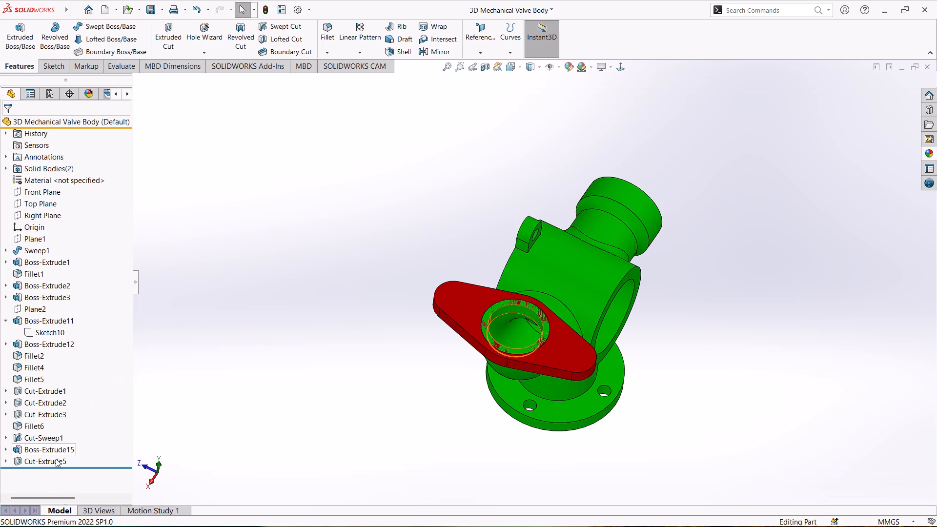
left_click(56, 459)
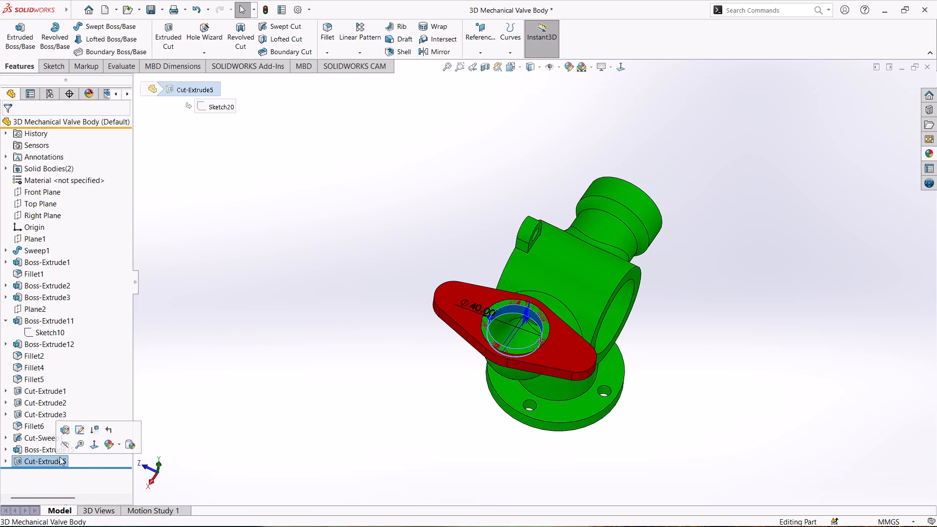
left_click(68, 430)
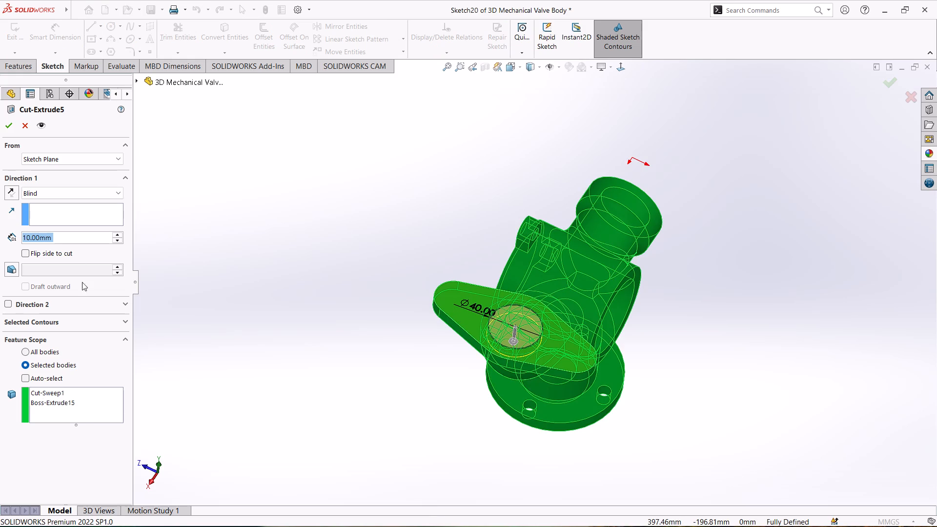
left_click(91, 404)
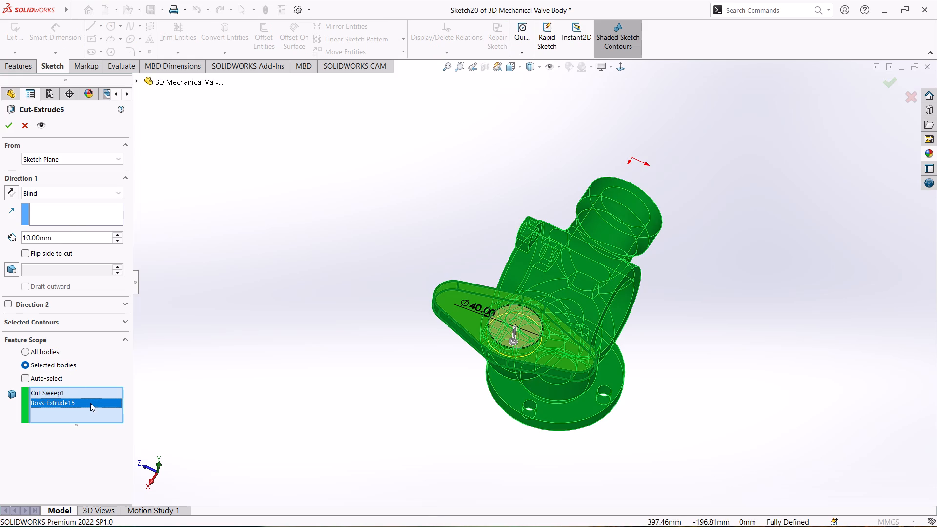
left_click(23, 128)
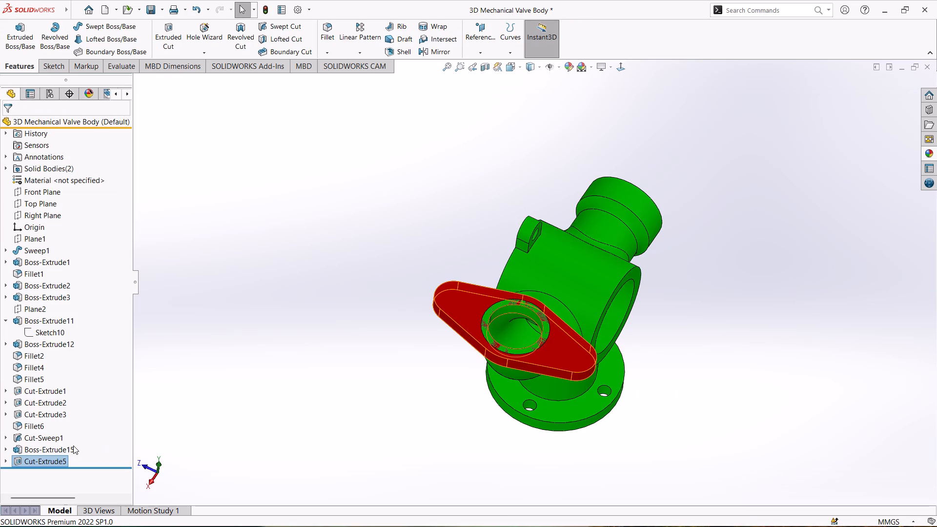
Edit Boss-Extrude15, replacing its selected contours with the flange region and the ring around the central bore, excluding the bore and bolt holes.
left_click(63, 447)
left_click(75, 420)
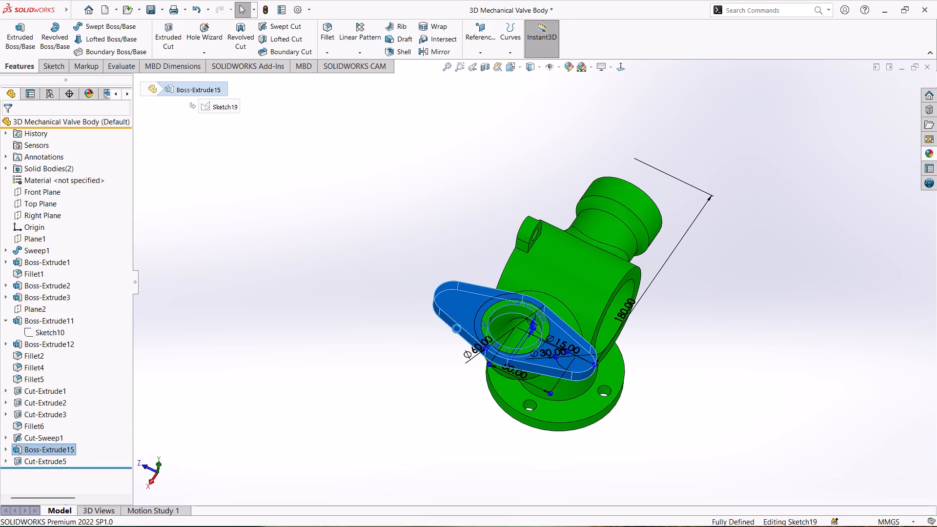
scroll(490, 306, "down", 2)
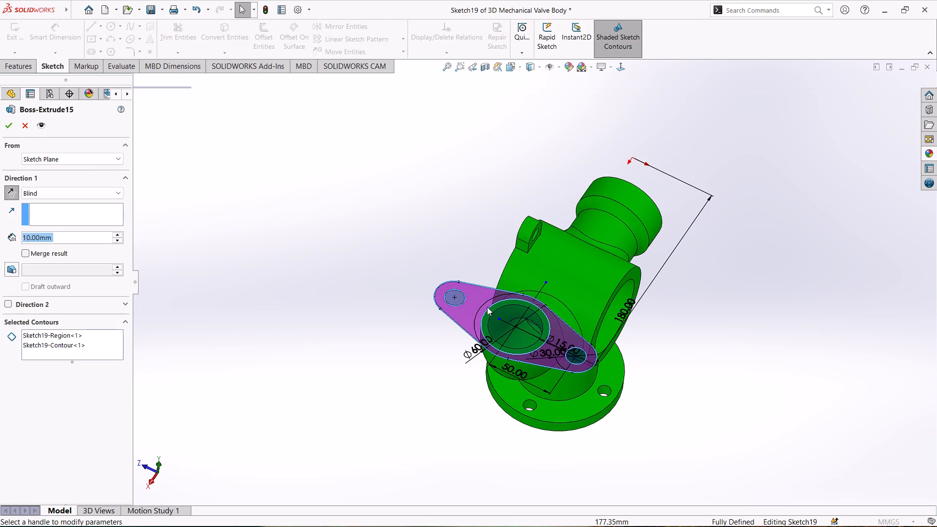
scroll(487, 307, "down", 2)
left_click(91, 343)
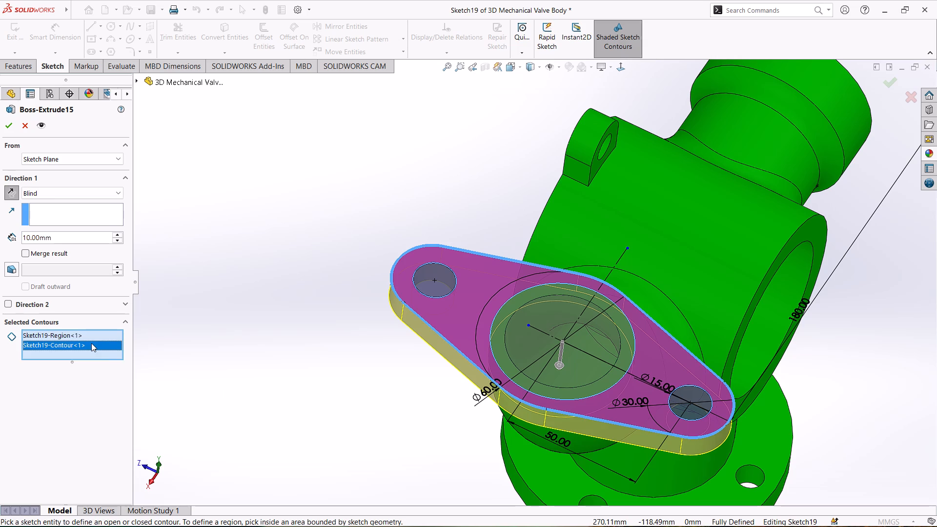
right_click(90, 342)
left_click(130, 361)
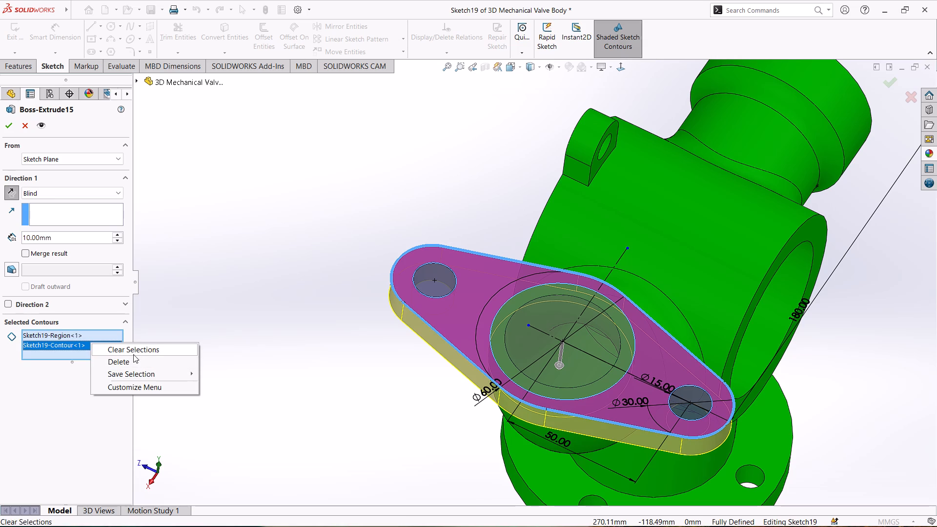
left_click(133, 353)
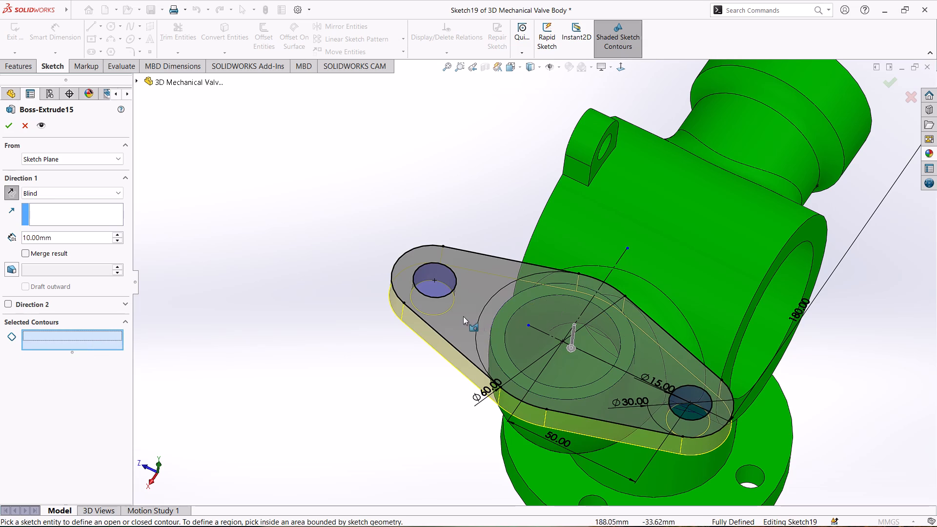
left_click(449, 318)
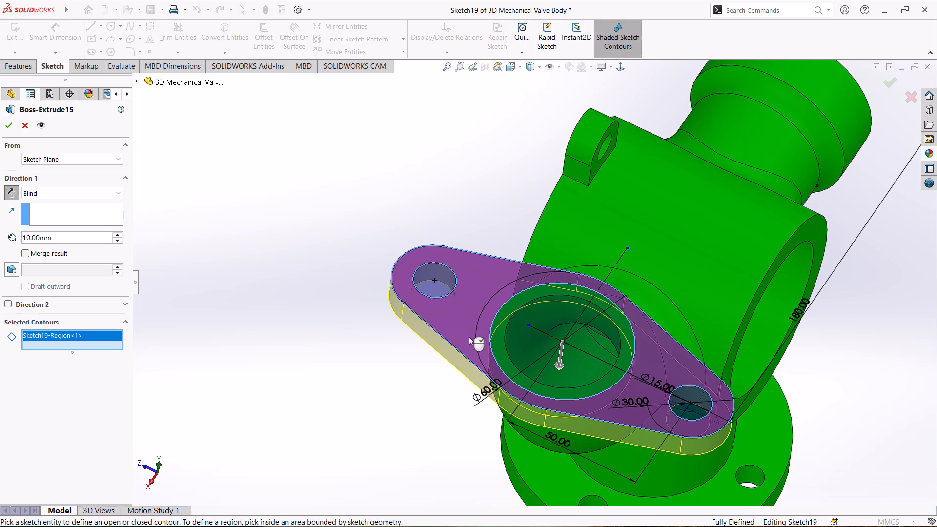
left_click(499, 345)
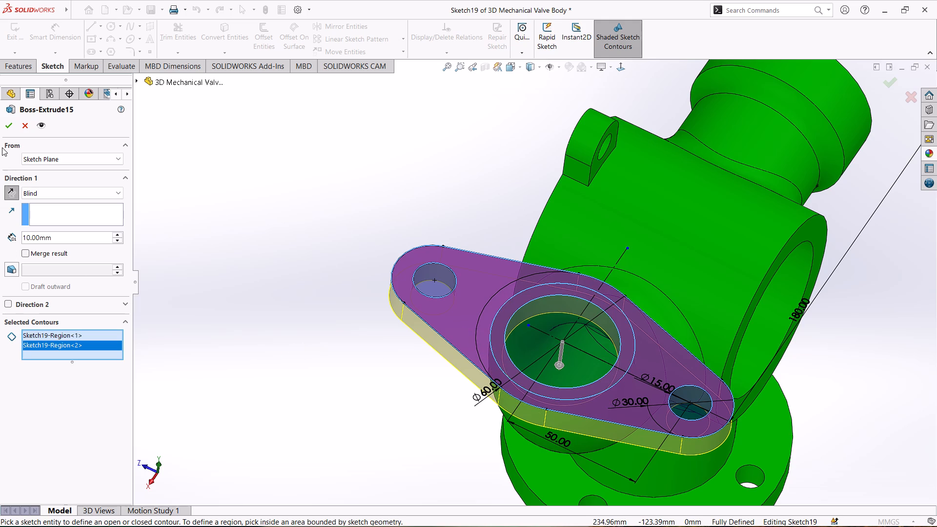
left_click(11, 129)
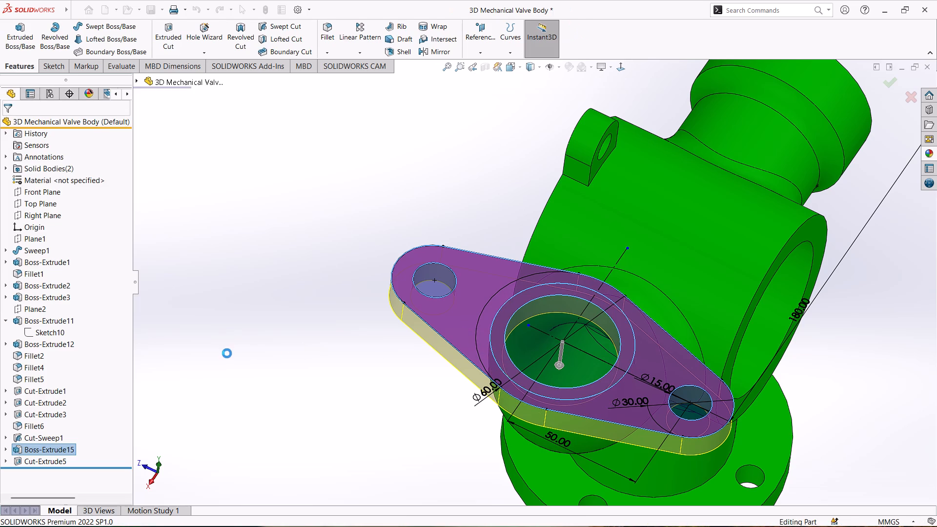
Remove the red appearance assigned to the Boss-Extrude15 flange.
scroll(226, 362, "up", 1)
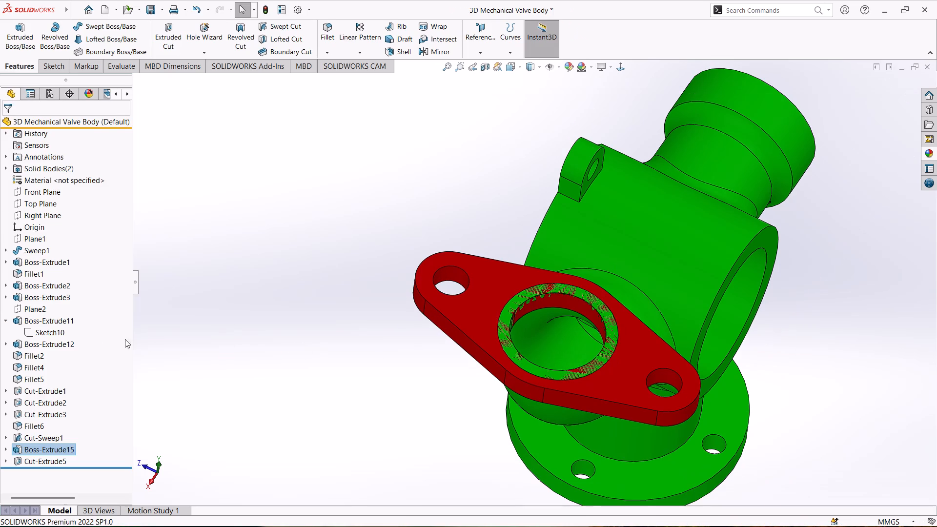
scroll(499, 235, "up", 3)
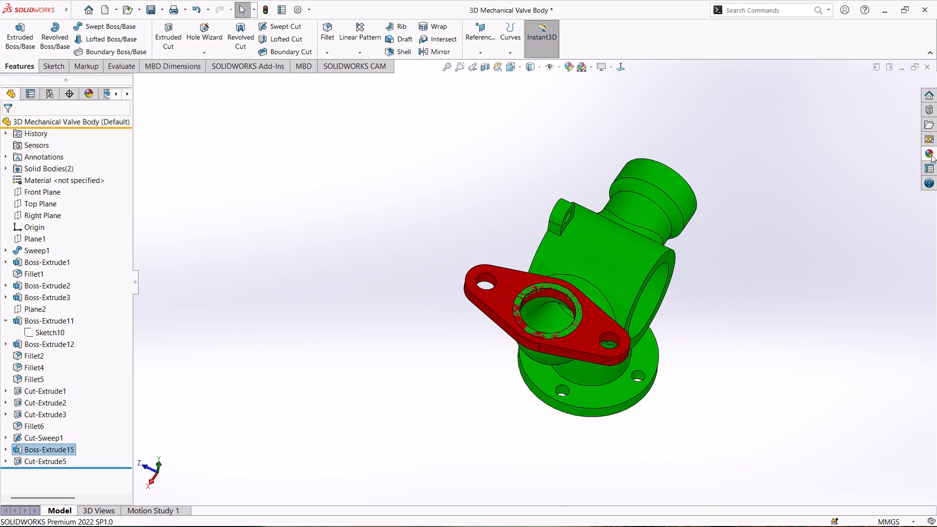
left_click(930, 148)
left_click_drag(826, 228, 729, 300)
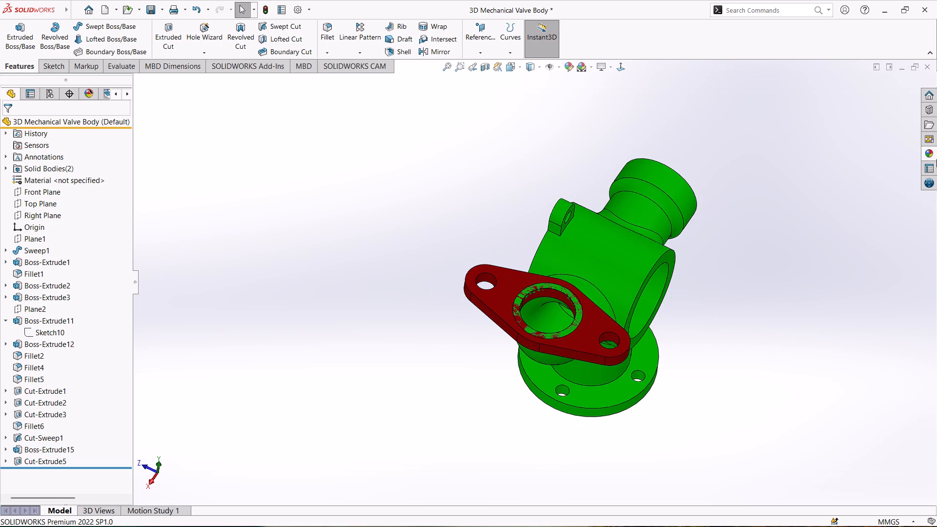
left_click(505, 289)
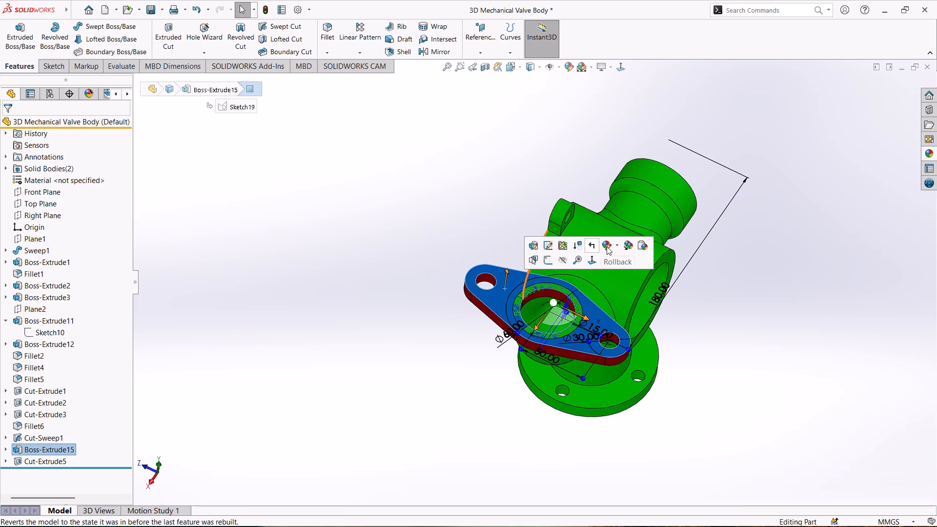
left_click(608, 246)
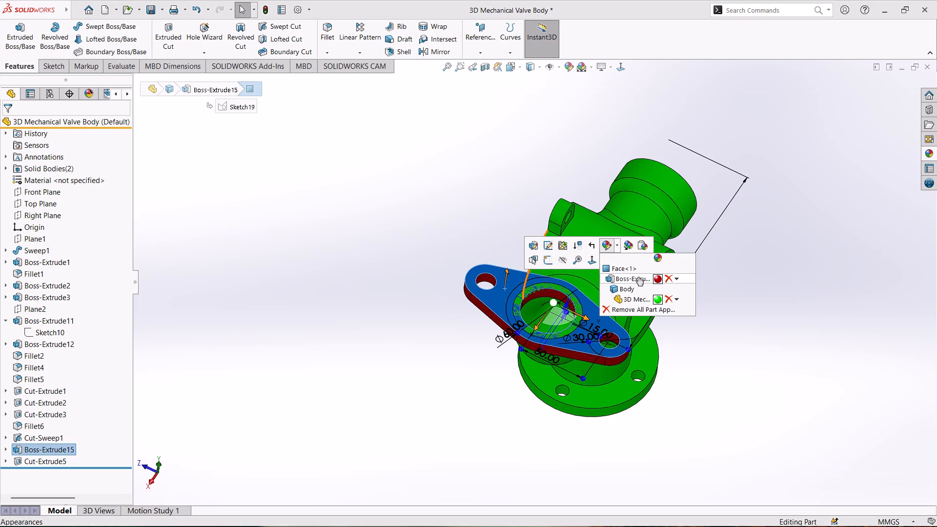
left_click(670, 280)
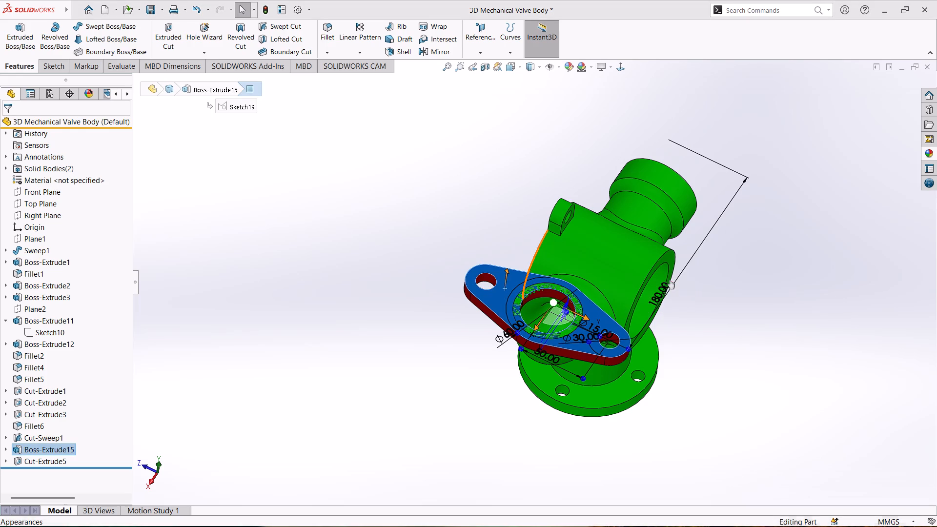
Change the whole part's spray paint colour to a darker green, RGB 0, 192, 0.
scroll(699, 308, "down", 2)
scroll(699, 308, "up", 1)
middle_click_drag(699, 308, 699, 309)
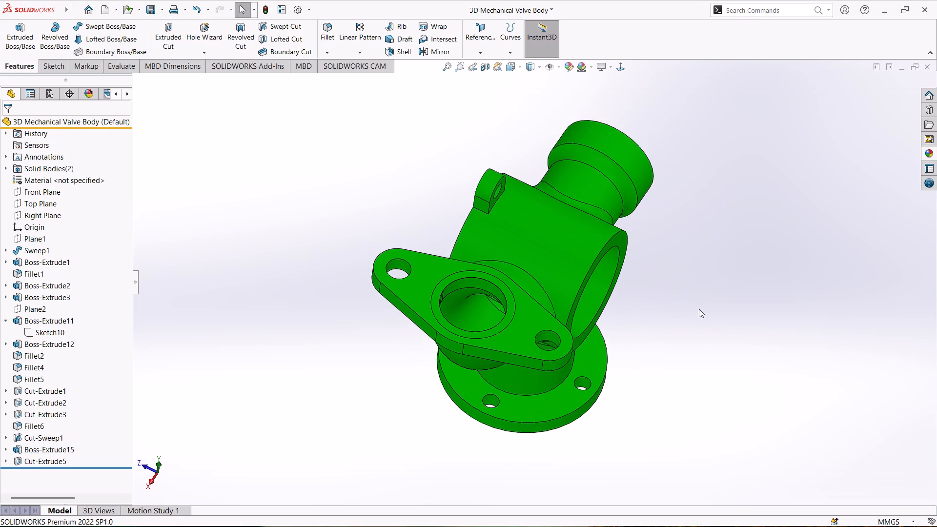
middle_click_drag(699, 309, 719, 340)
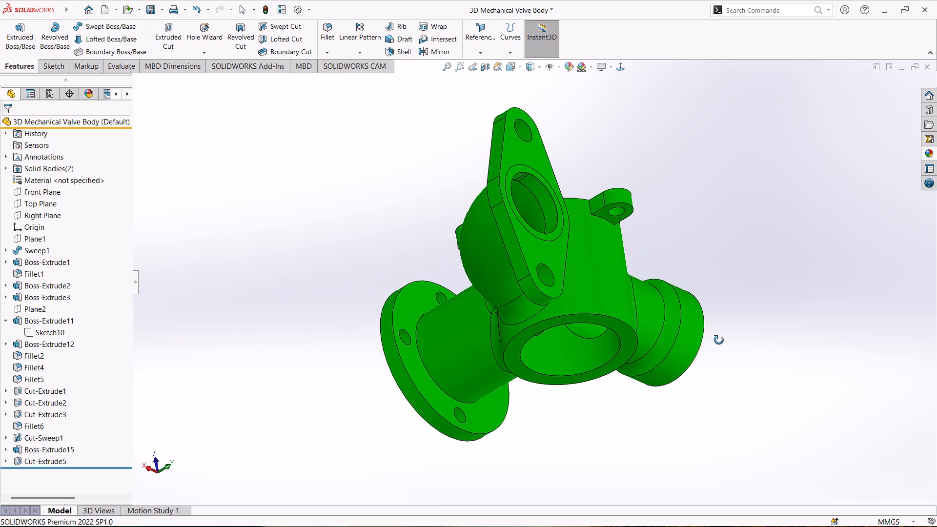
middle_click_drag(719, 340, 697, 336)
scroll(586, 307, "up", 3)
scroll(606, 250, "down", 2)
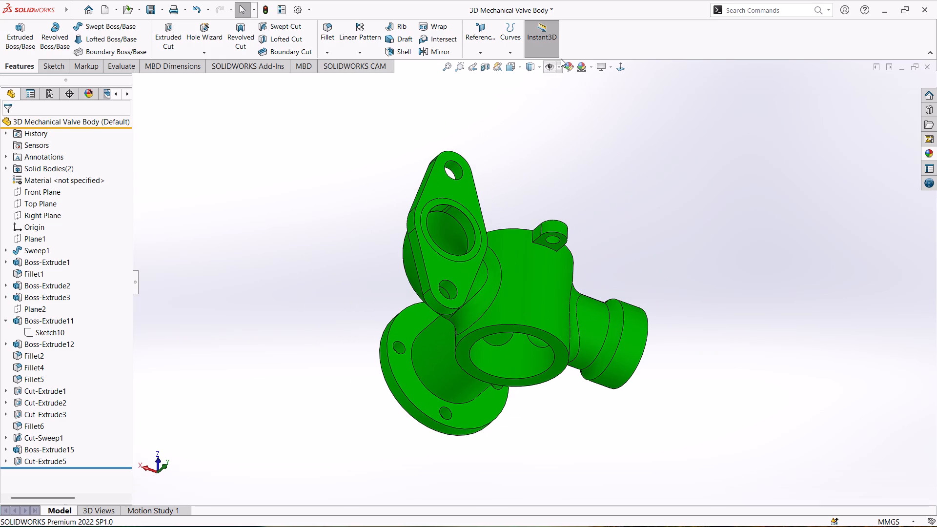
left_click(573, 66)
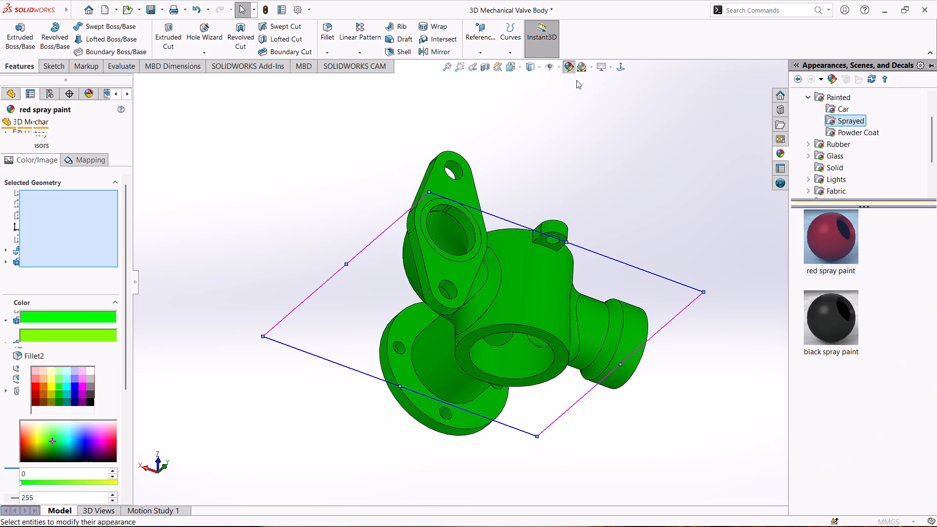
scroll(69, 412, "down", 1)
left_click(57, 313)
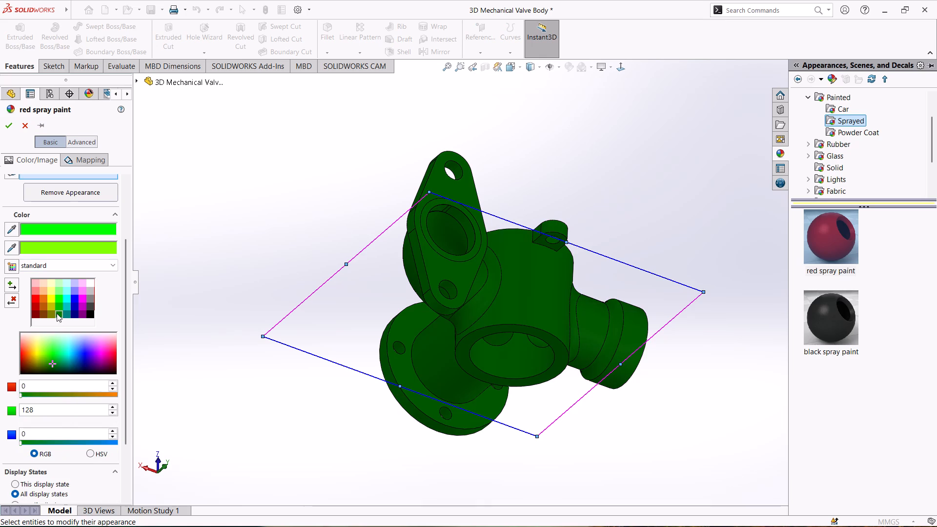
left_click(57, 307)
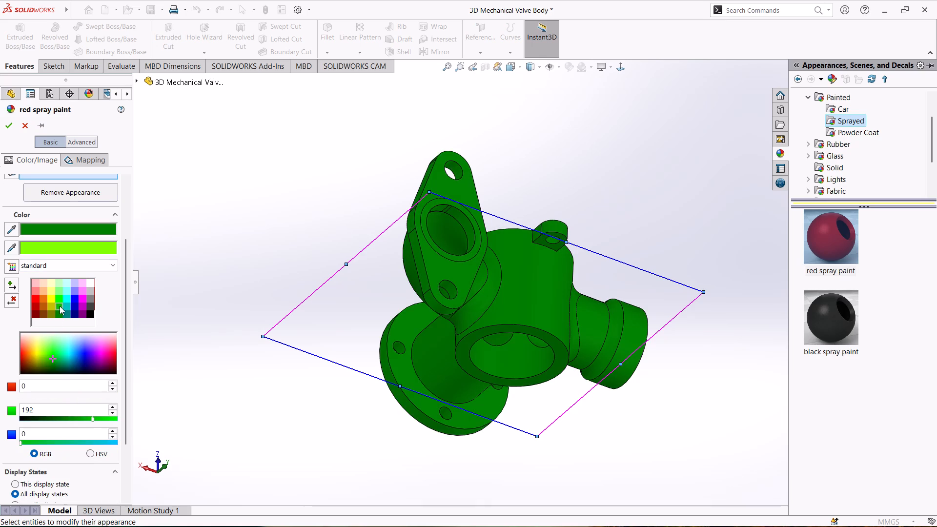
left_click(11, 128)
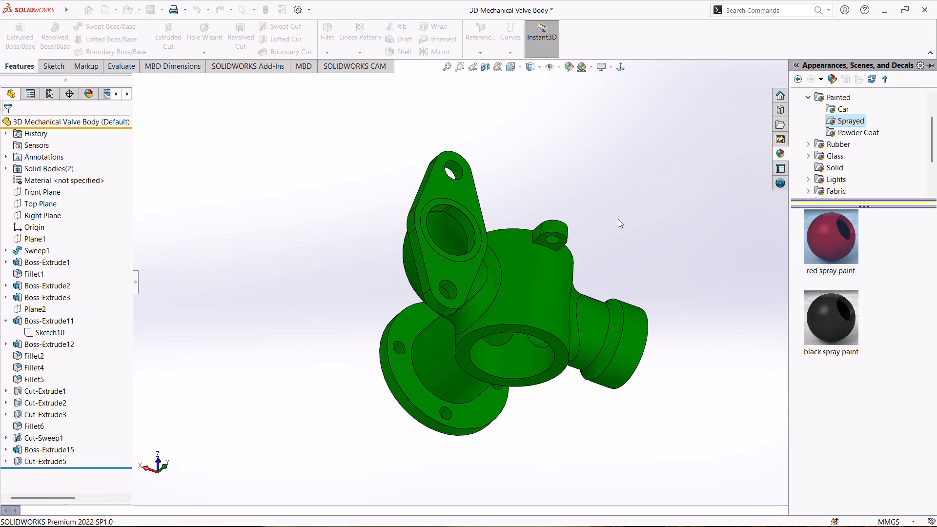
Inspect the recoloured valve body from several sides, including the three lugs, the elbow flange and the base.
scroll(636, 207, "up", 1)
scroll(637, 207, "down", 1)
middle_click_drag(637, 207, 636, 205)
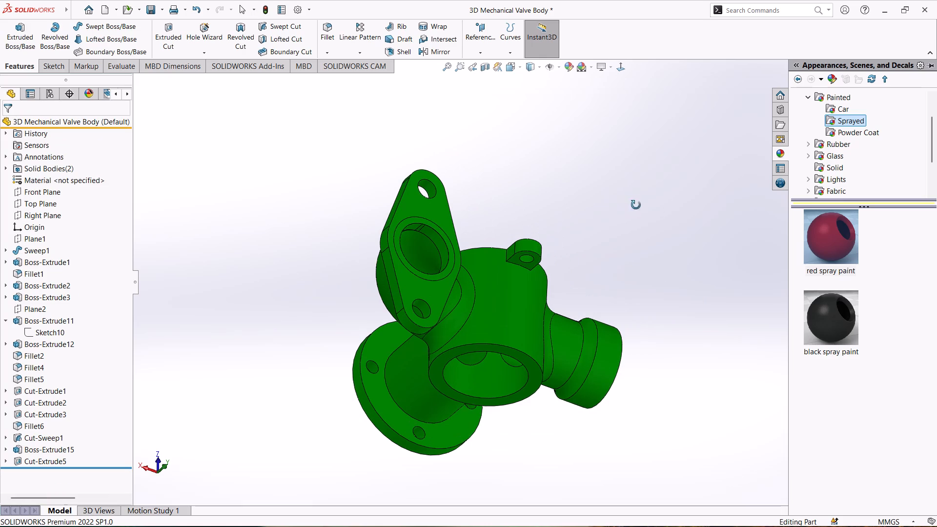
middle_click_drag(636, 205, 619, 145)
left_click(626, 216)
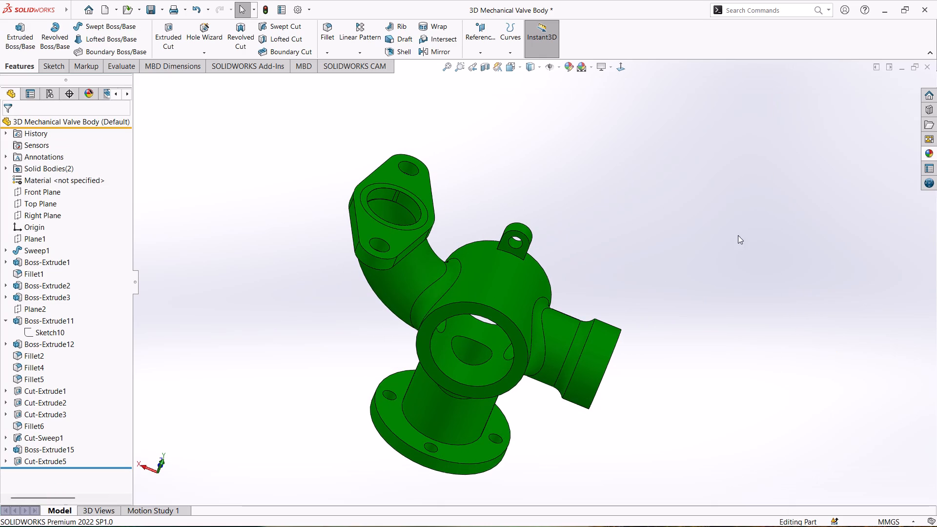
scroll(663, 253, "up", 1)
scroll(490, 294, "down", 2)
scroll(416, 320, "down", 2)
scroll(694, 210, "up", 2)
middle_click_drag(727, 211, 722, 197)
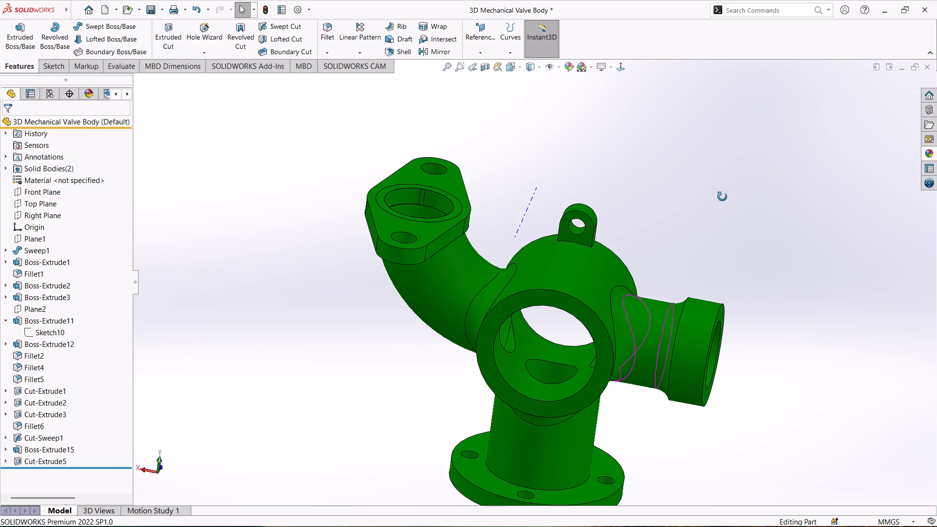
middle_click_drag(722, 197, 722, 196)
scroll(721, 205, "down", 2)
scroll(723, 258, "up", 3)
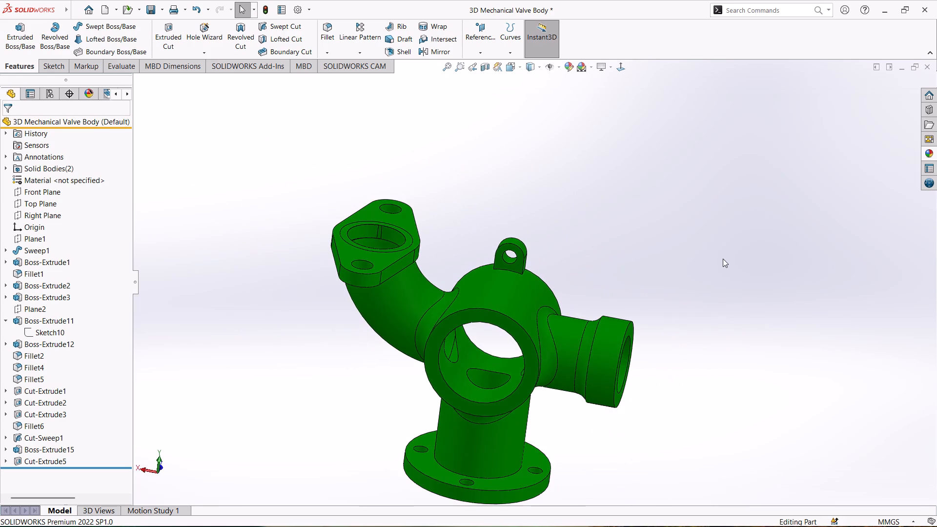
middle_click_drag(724, 278, 548, 427)
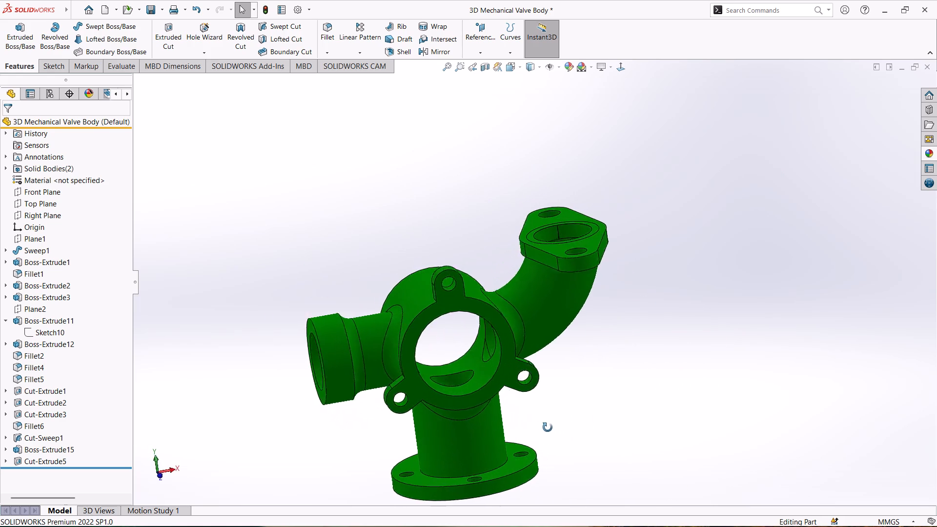
middle_click_drag(548, 427, 567, 422)
scroll(595, 423, "up", 1)
scroll(594, 414, "down", 2)
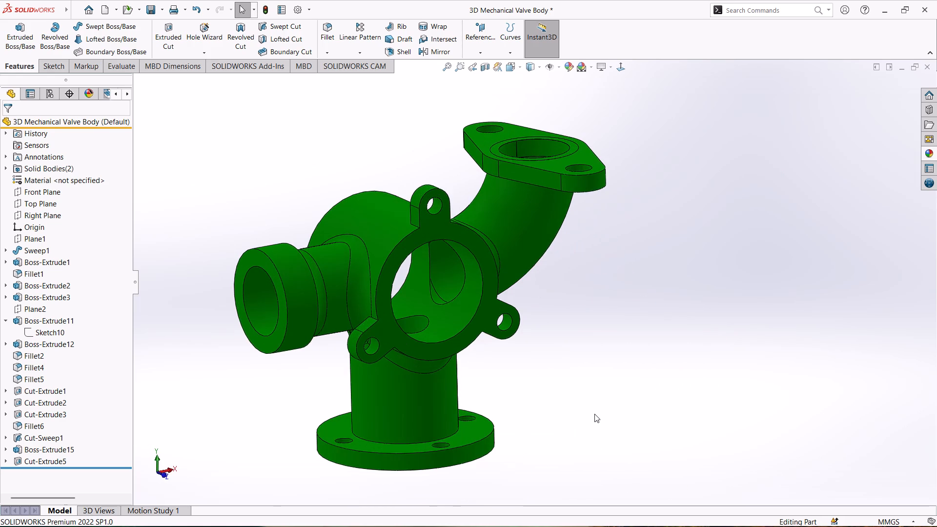
scroll(407, 385, "up", 2)
scroll(404, 368, "down", 2)
scroll(729, 304, "up", 1)
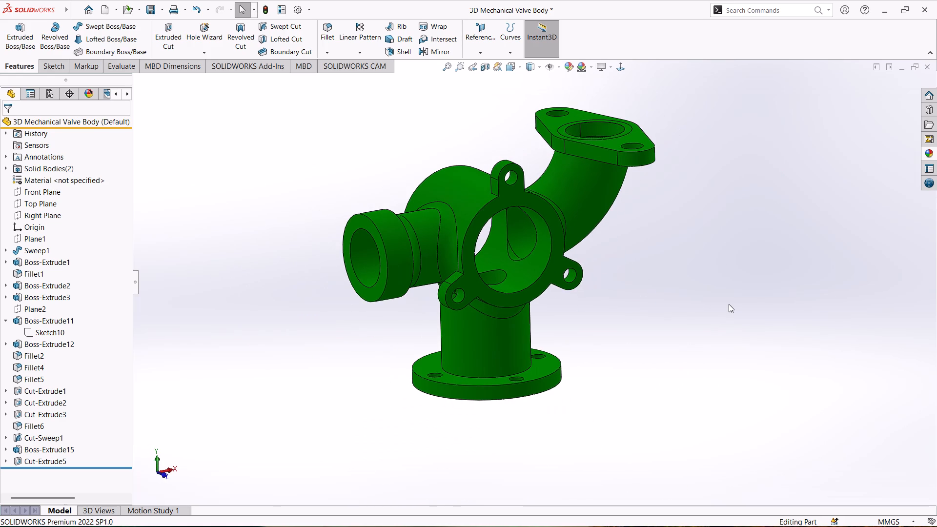
scroll(686, 279, "down", 1)
scroll(472, 122, "down", 2)
scroll(472, 122, "up", 2)
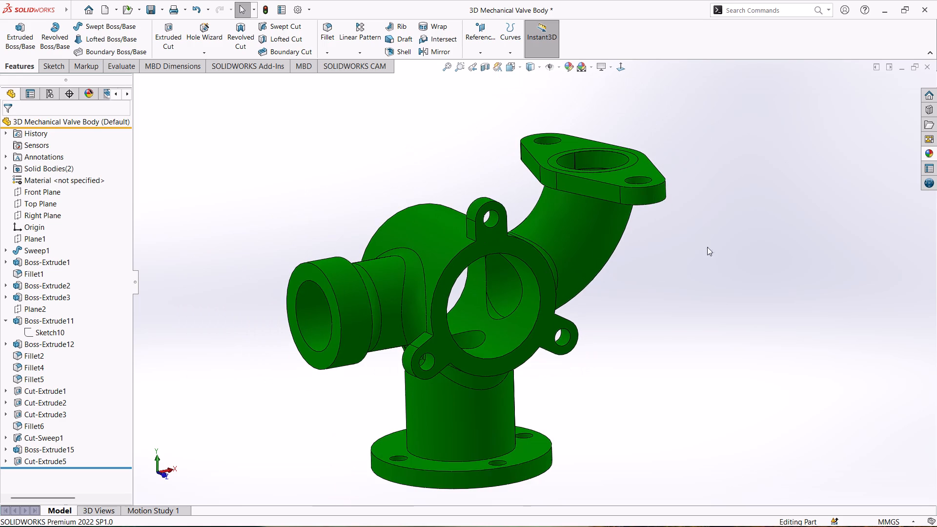
Examine the flange's underside, its junction with the elbow, and the blends around the main body up close.
middle_click_drag(766, 288, 721, 170)
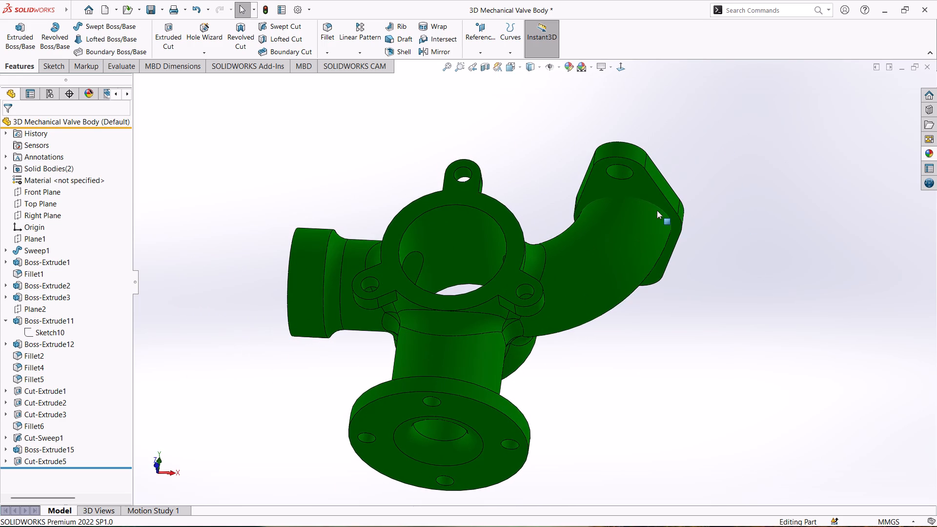
scroll(652, 203, "down", 4)
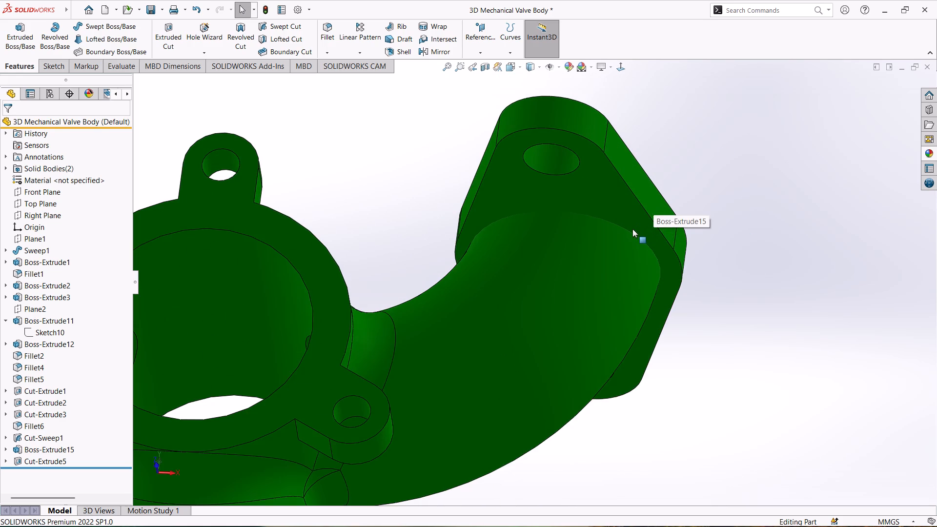
scroll(631, 233, "up", 4)
scroll(374, 167, "up", 3)
middle_click_drag(376, 170, 387, 280)
scroll(403, 278, "down", 4)
scroll(692, 409, "down", 2)
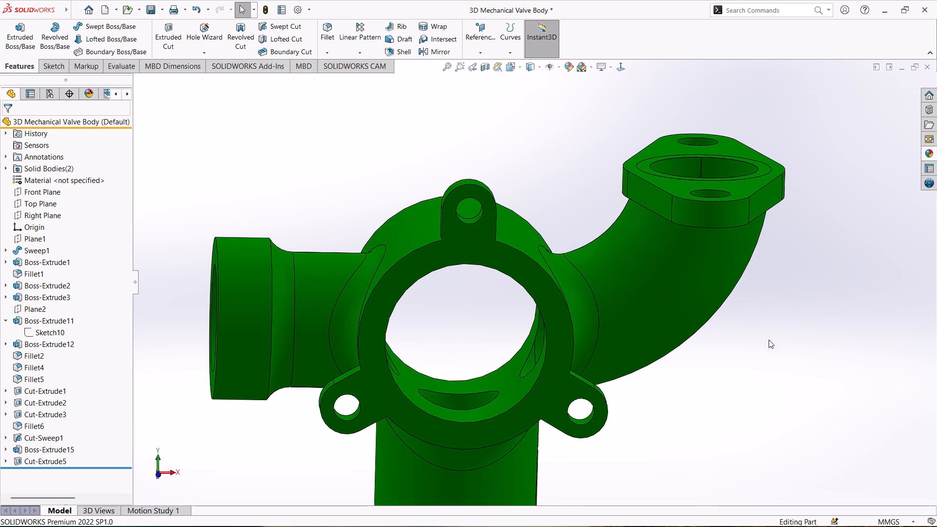
middle_click_drag(782, 335, 710, 277)
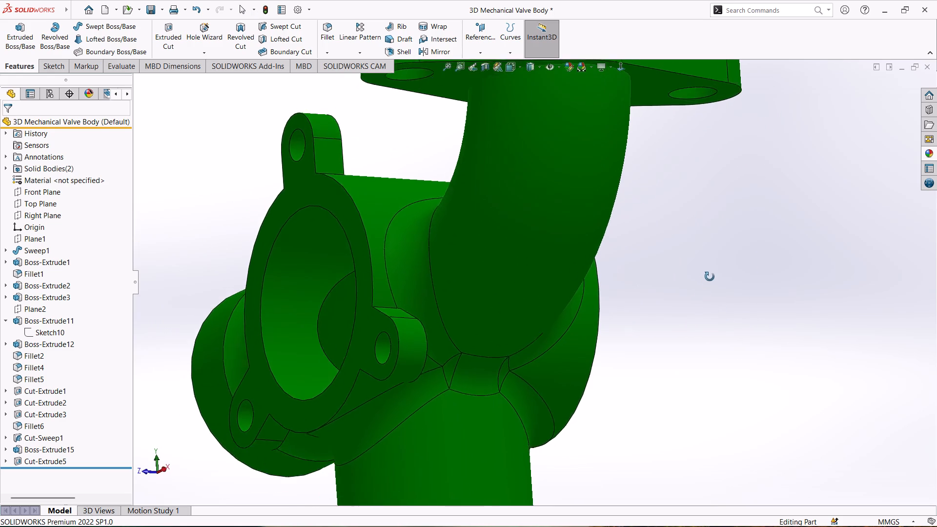
middle_click_drag(710, 277, 714, 335)
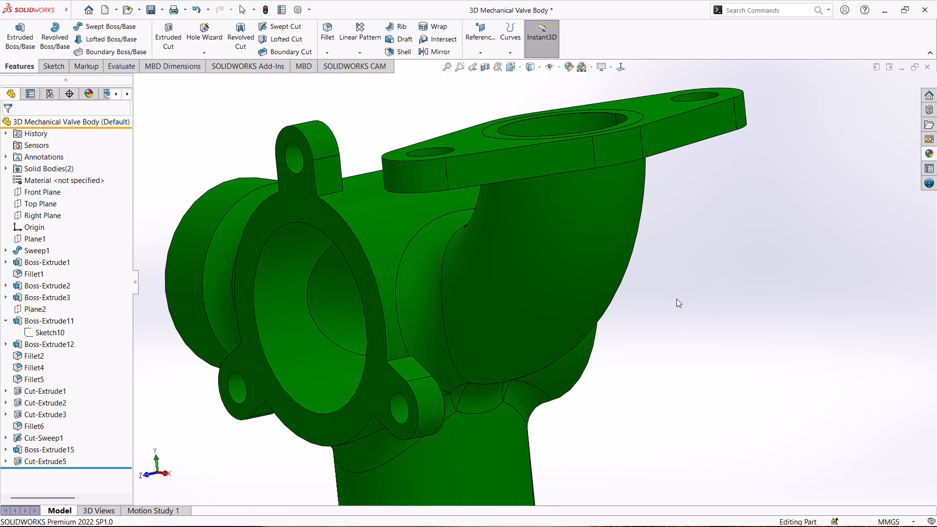
scroll(677, 294, "down", 2)
middle_click_drag(773, 302, 802, 359)
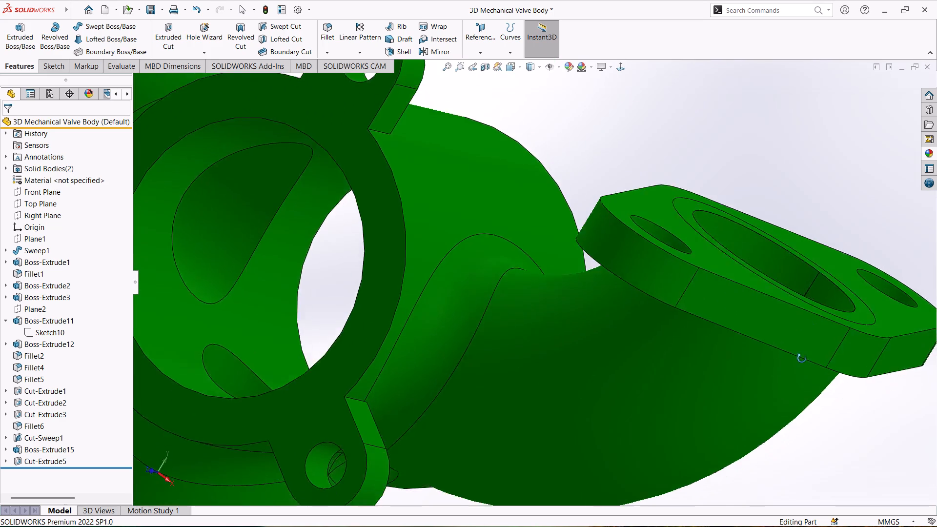
Examine the underside of the elbow flange and its sweep, and look over the whole valve body from the lug side.
middle_click_drag(802, 359, 788, 287)
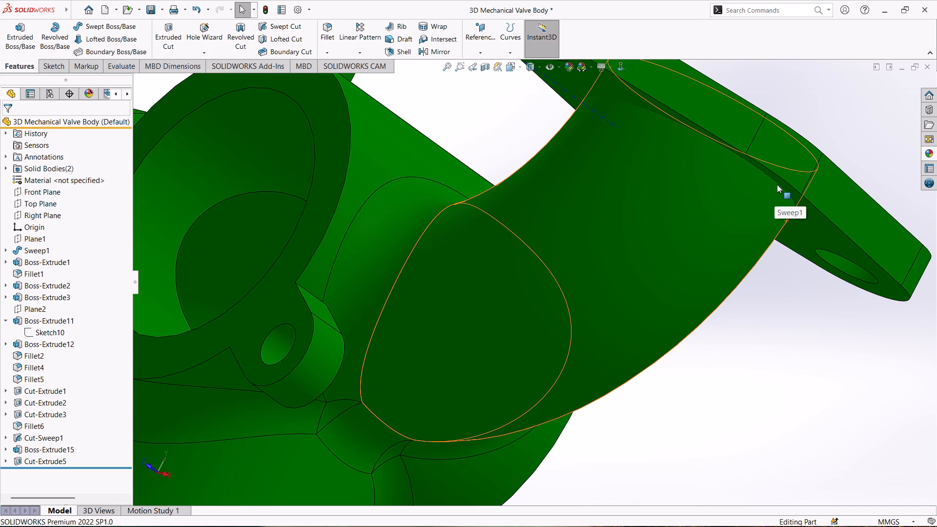
scroll(777, 184, "down", 3)
scroll(777, 184, "up", 5)
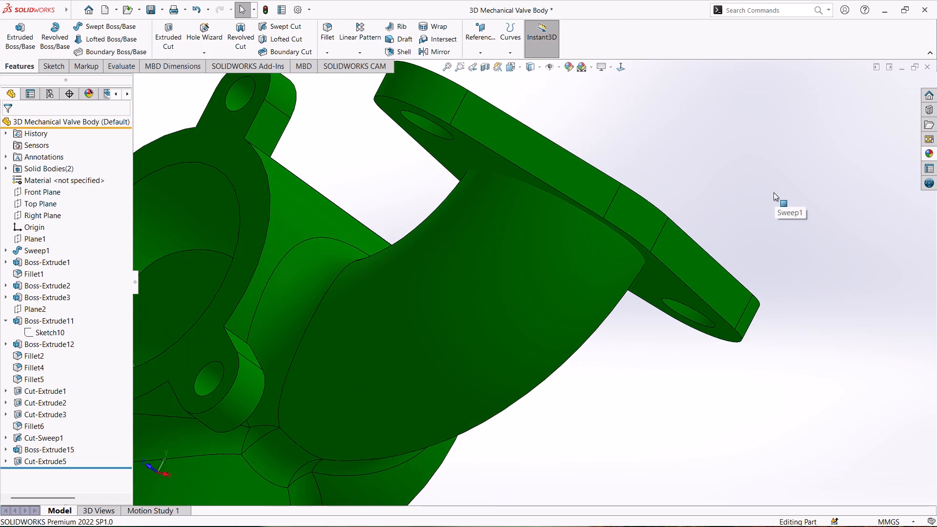
scroll(662, 299, "up", 1)
scroll(426, 352, "up", 4)
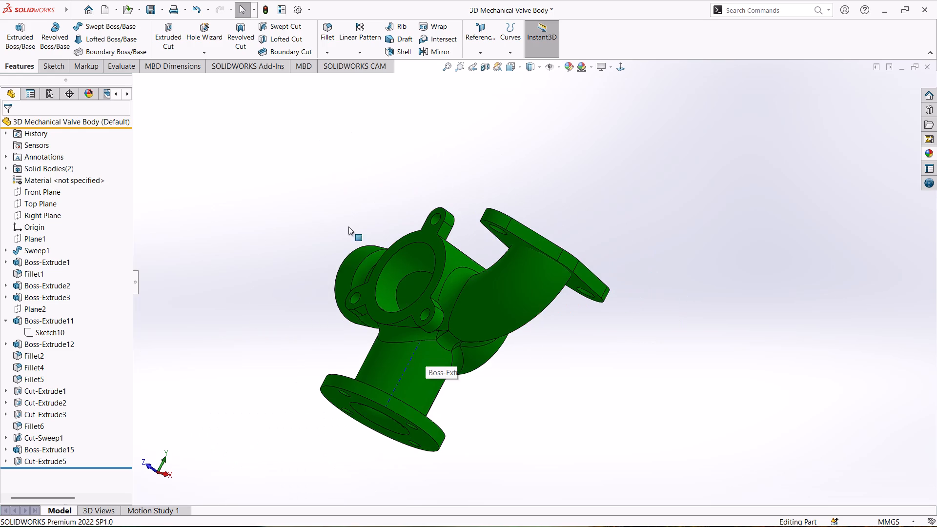
middle_click_drag(348, 227, 404, 383)
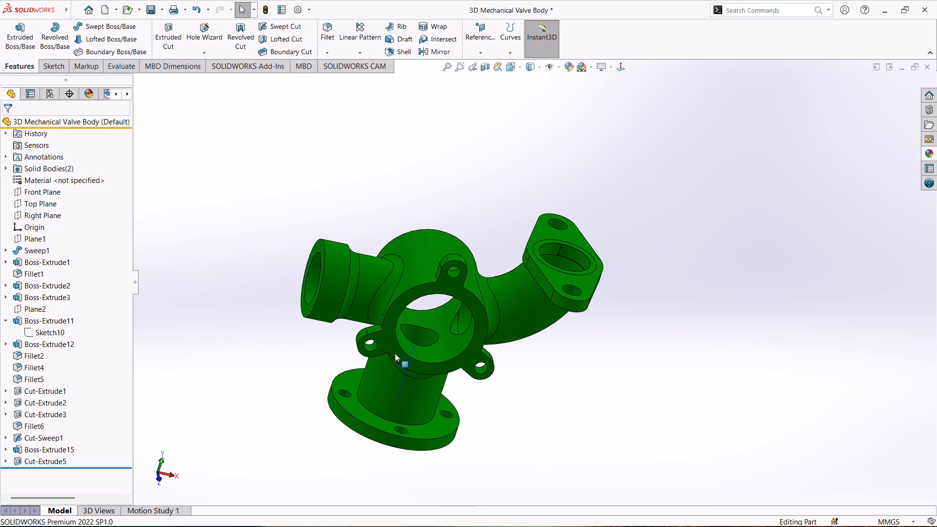
scroll(393, 327, "up", 2)
scroll(393, 327, "down", 3)
scroll(744, 302, "down", 2)
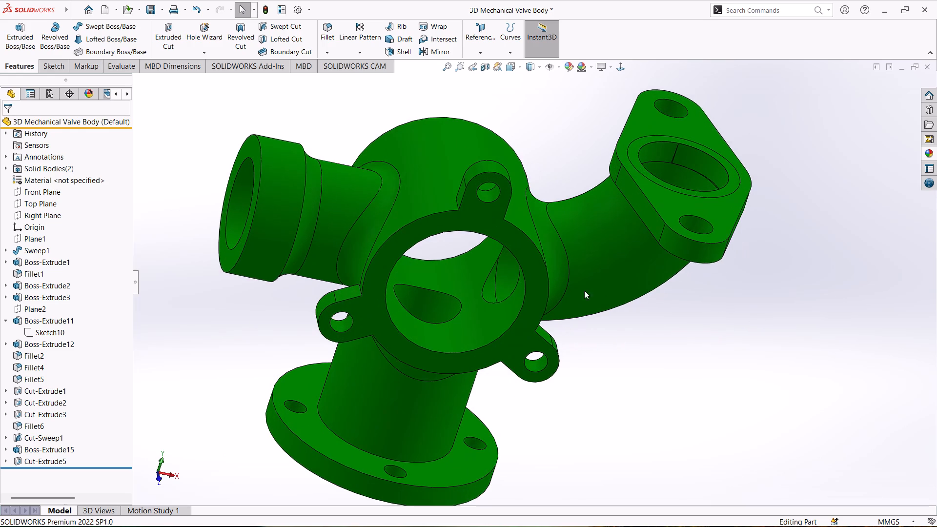
scroll(243, 352, "up", 2)
scroll(242, 352, "down", 1)
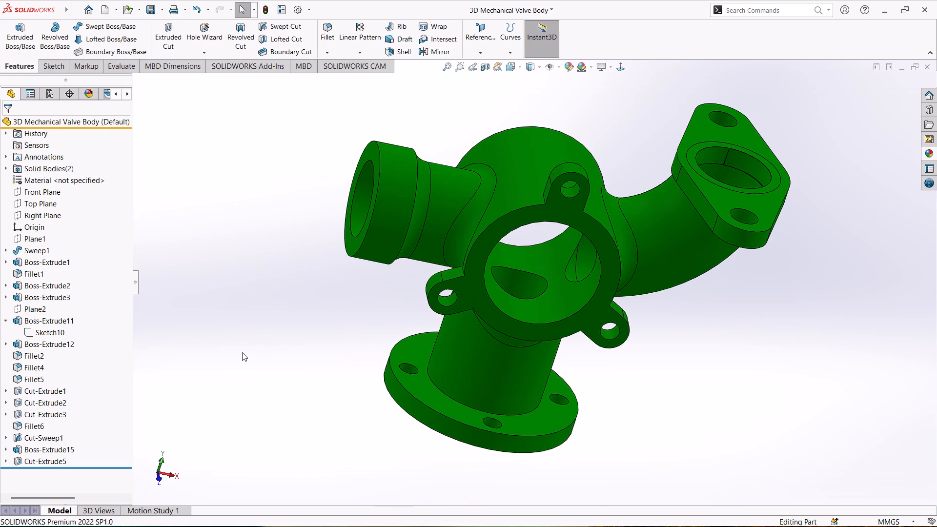
Save the finished 3D Mechanical Valve Body part.
key("ctrl+s")
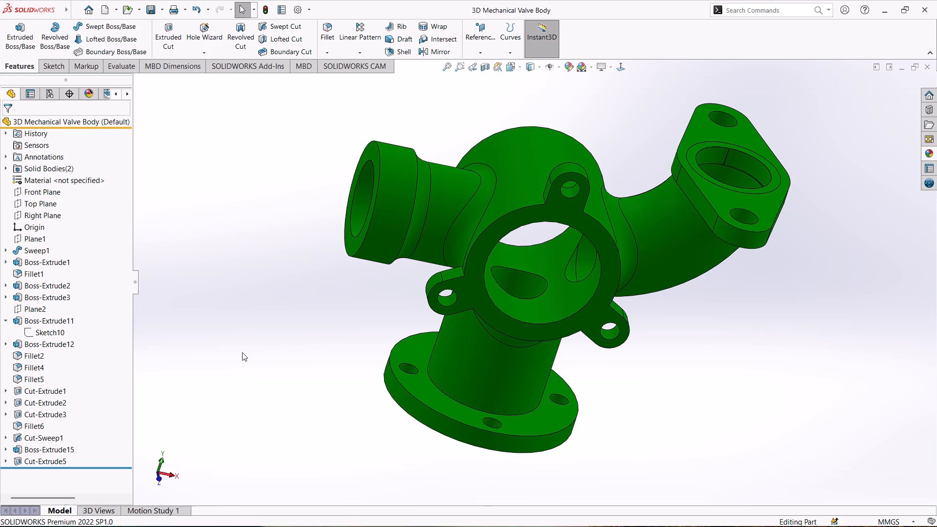
key("ctrl+s")
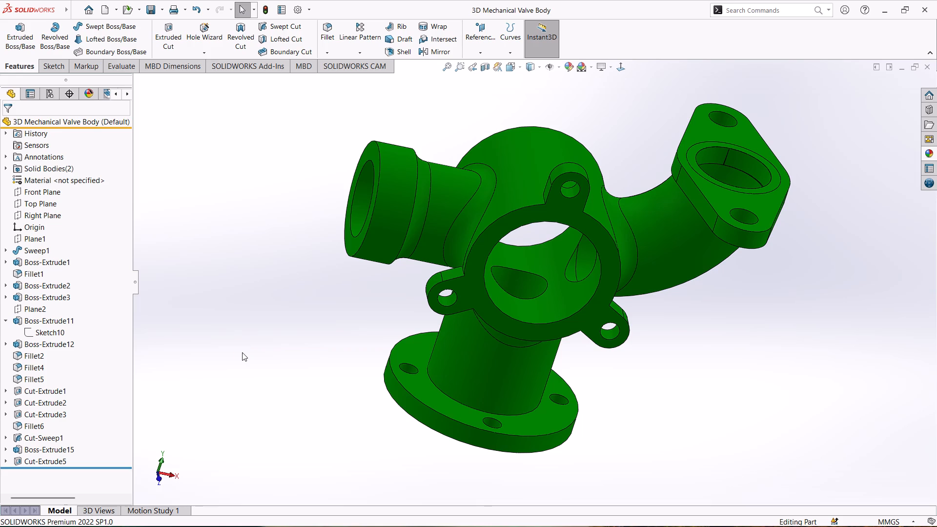
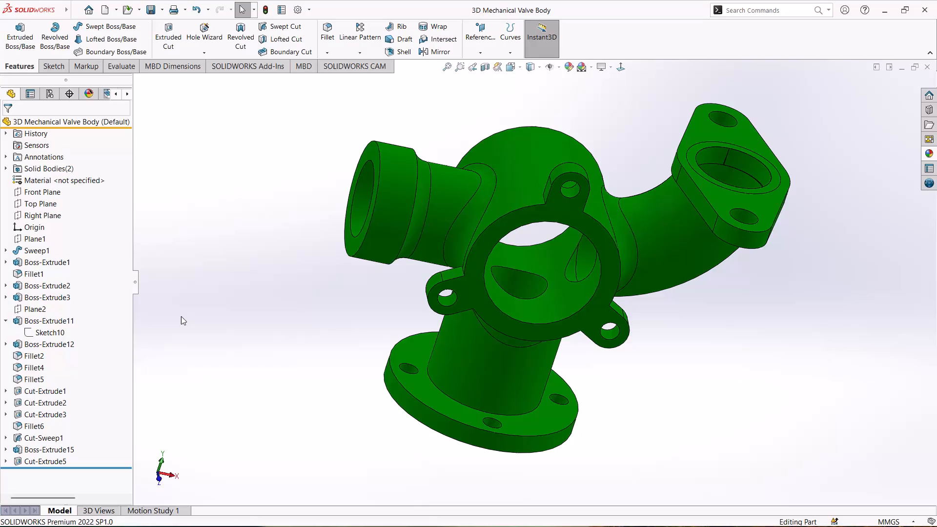
Save the valve body part again.
key("ctrl+s")
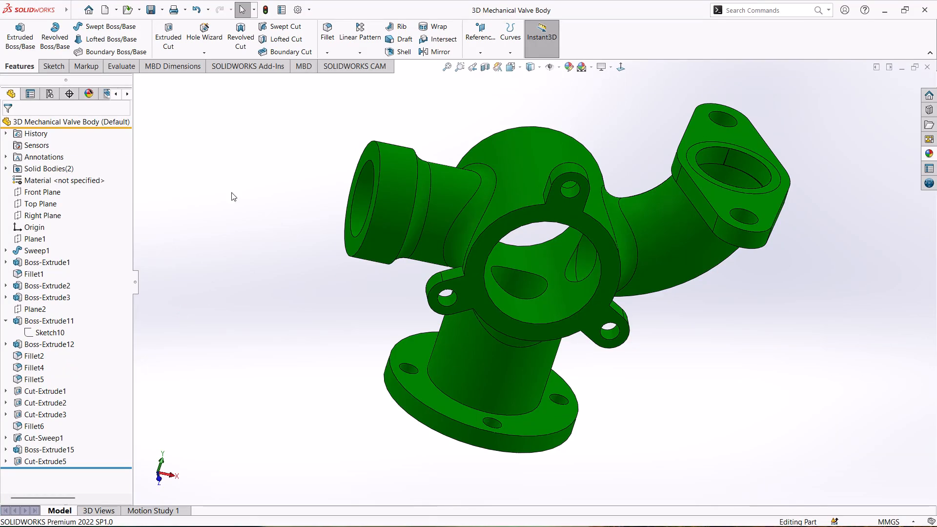
Evaluate the valve body's mass properties and print the full report with Microsoft Print to PDF.
left_click(131, 67)
left_click(164, 41)
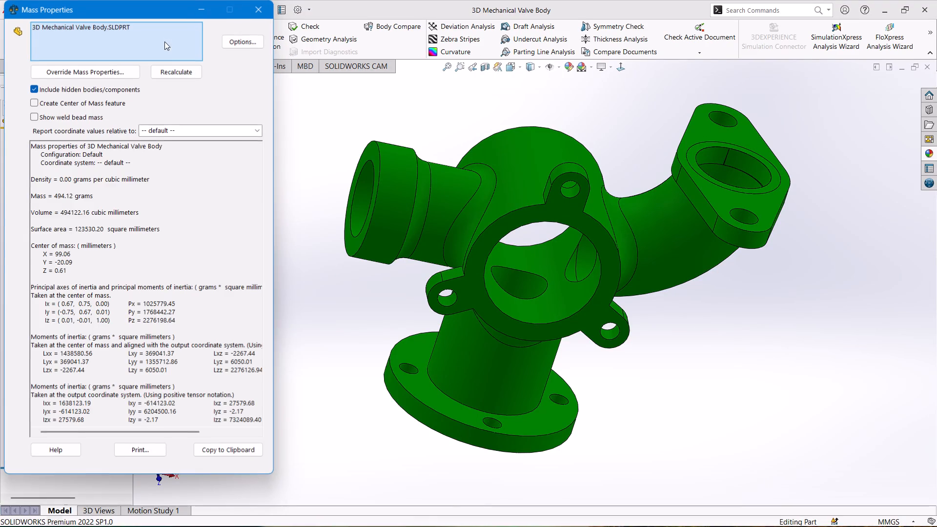
left_click(145, 448)
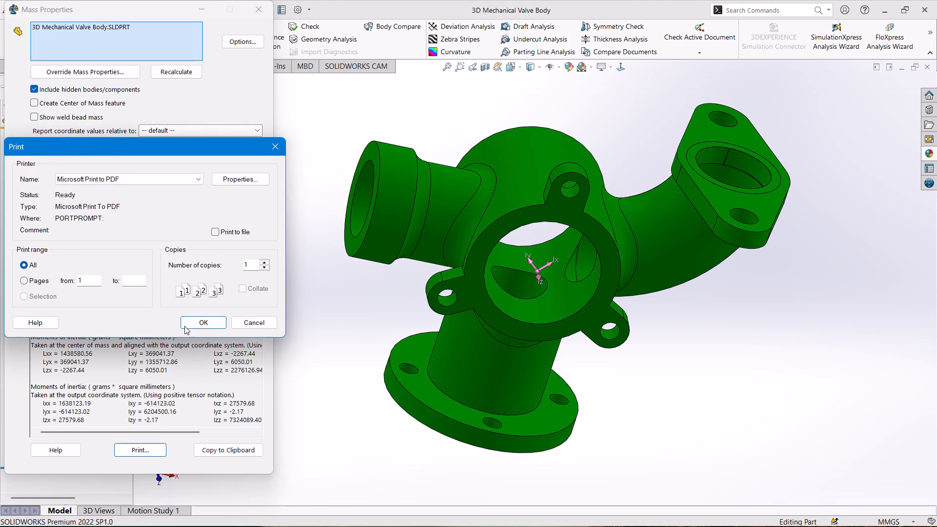
left_click(206, 325)
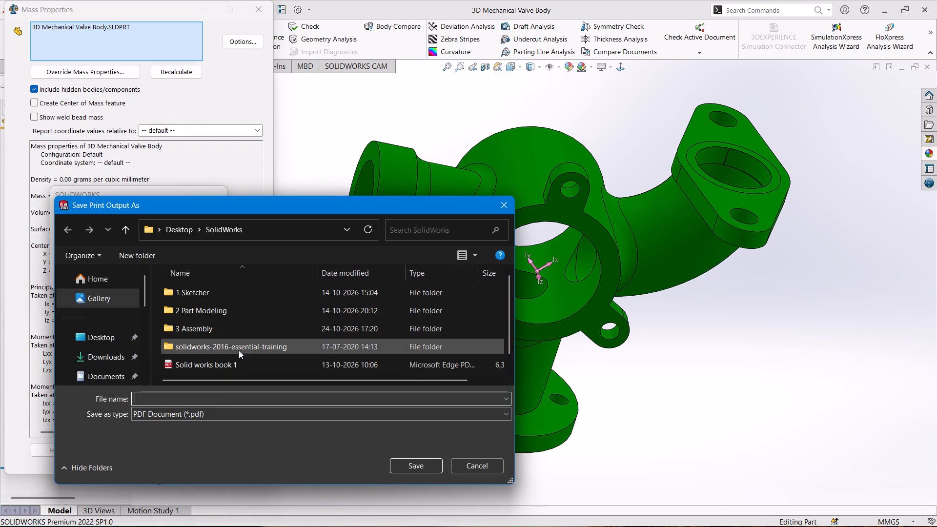
Save the mass properties report as a PDF named 3D Mechanical Valve Body in the SolidWorks folder, and close the mass properties.
left_click(208, 399)
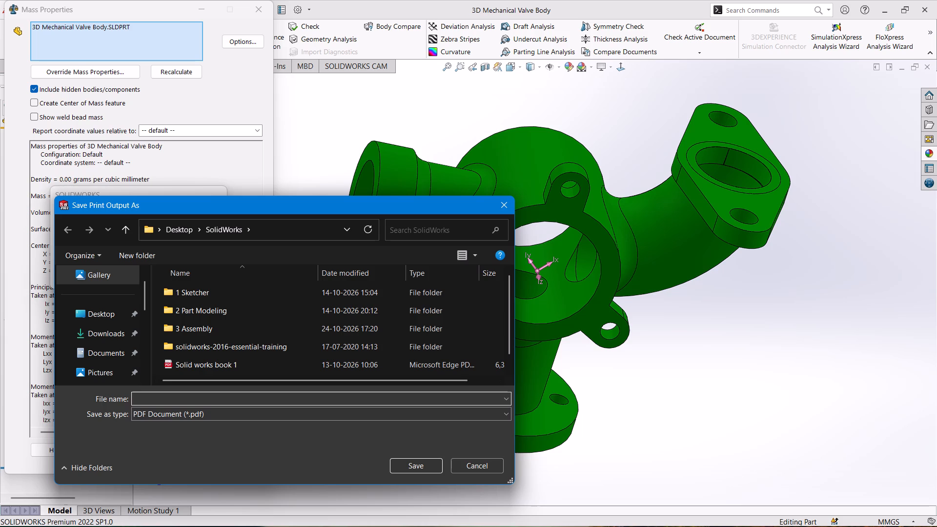
key("3")
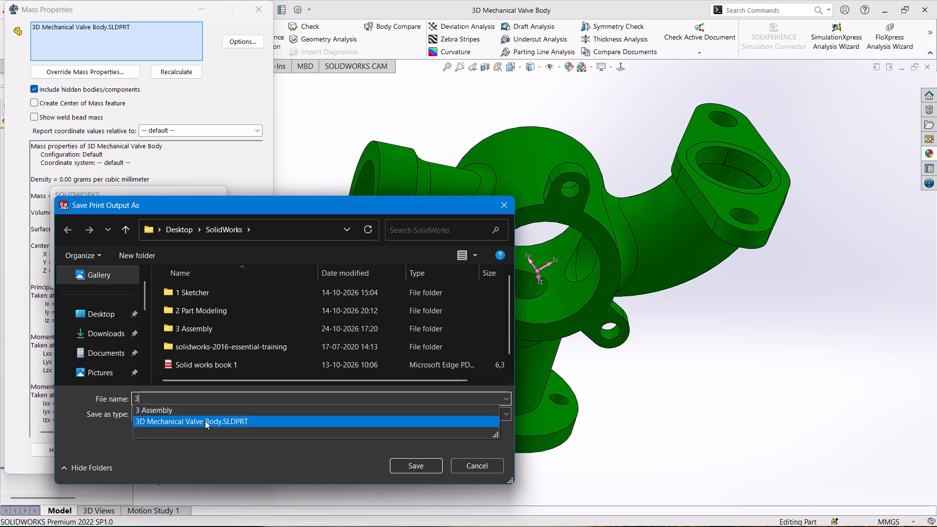
left_click(205, 421)
left_click(275, 396)
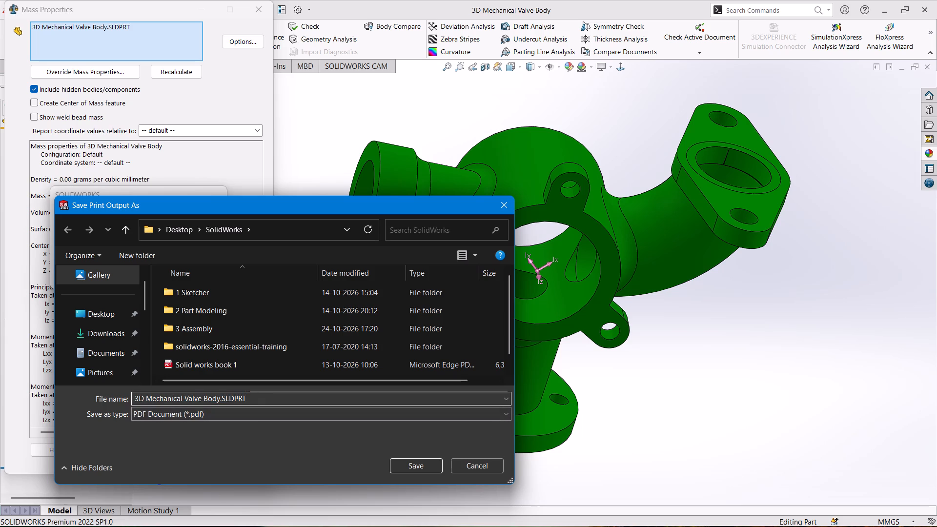
key("BackSpace")
key("BackSpace")
key("BackSpace")
key("BackSpace")
key("BackSpace")
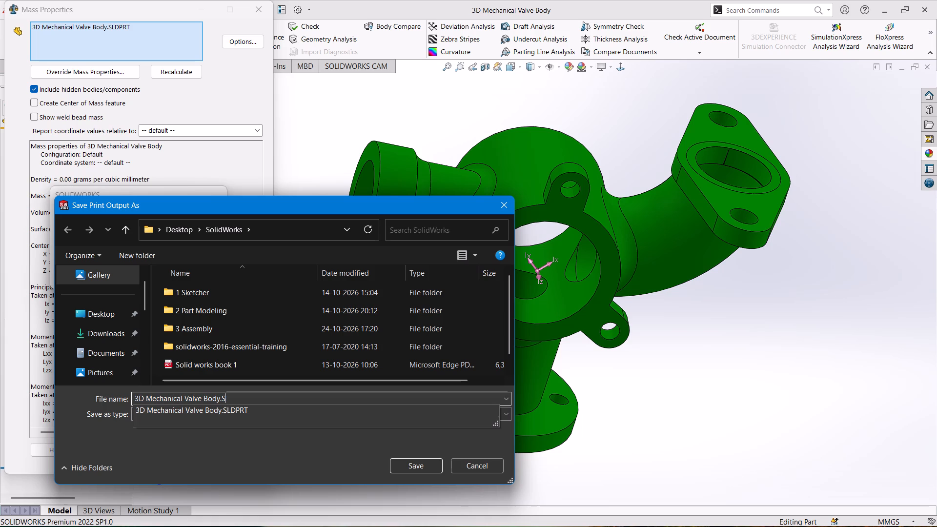
key("BackSpace")
key("BackSpace")
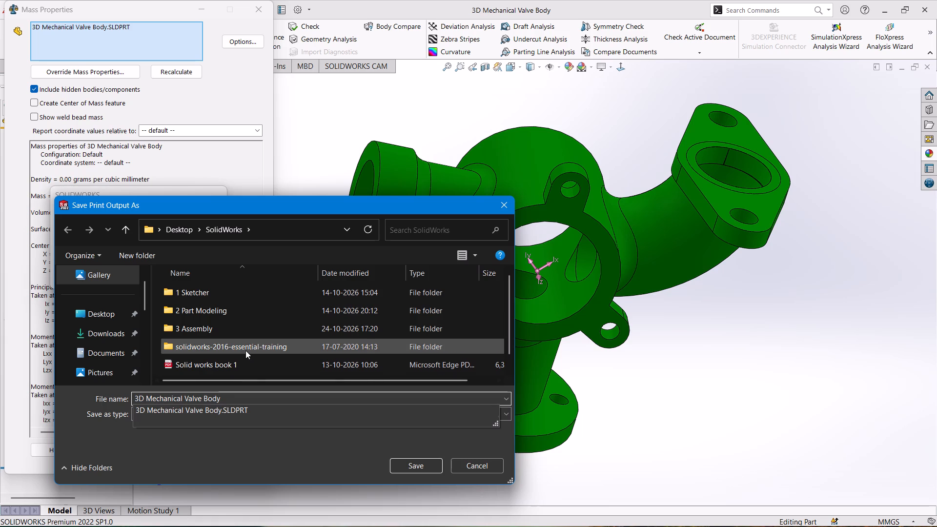
scroll(245, 350, "down", 2)
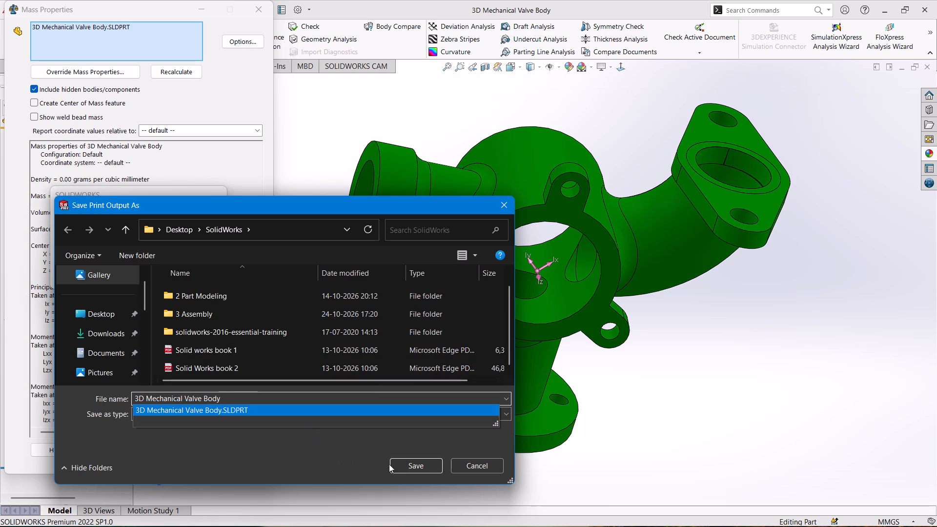
left_click(401, 465)
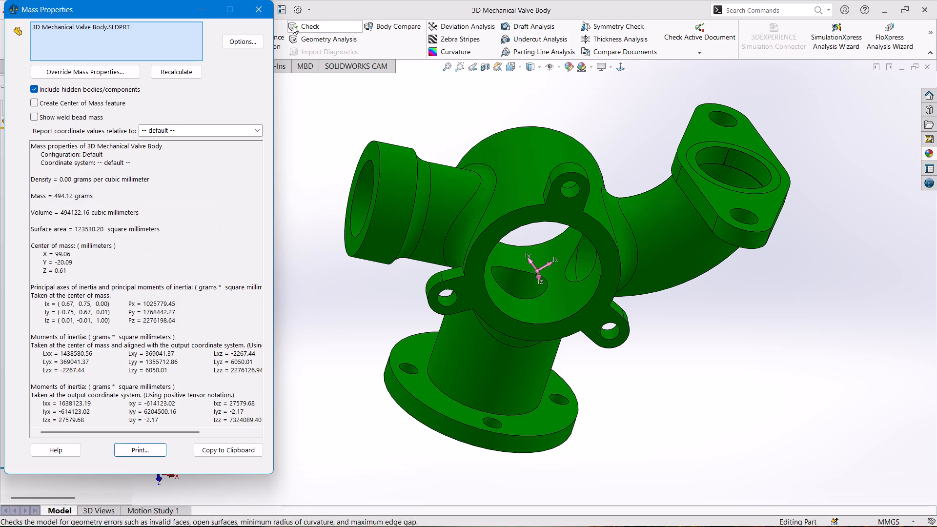
left_click(256, 8)
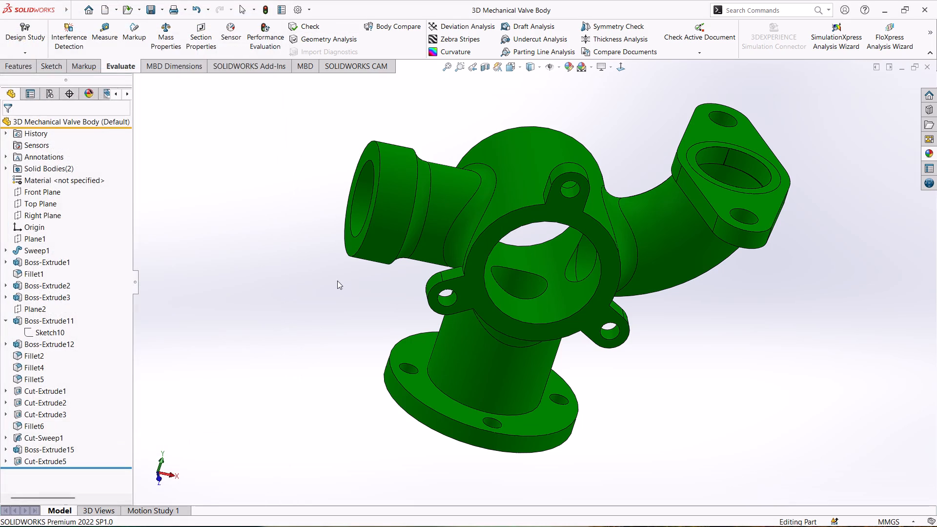